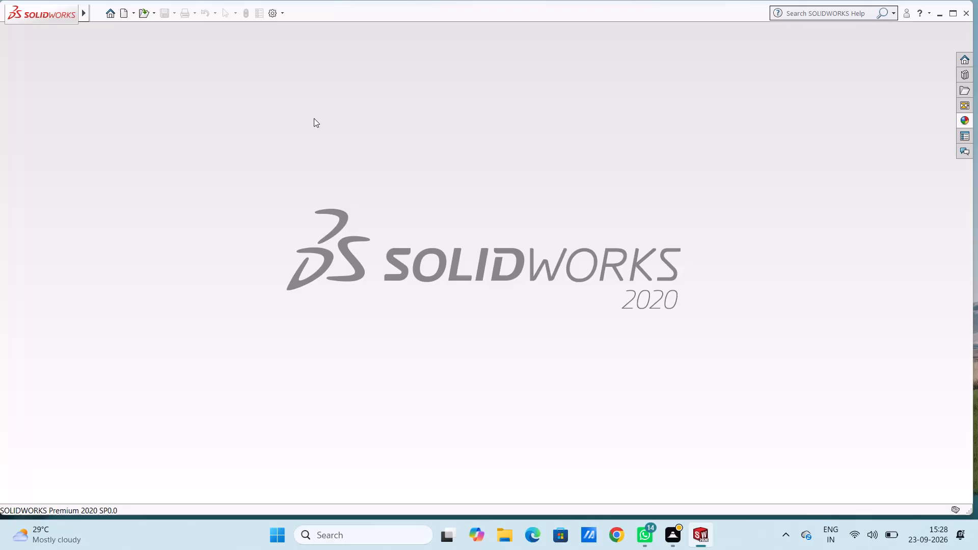
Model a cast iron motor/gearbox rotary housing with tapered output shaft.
Create a new part document.
click(124, 18)
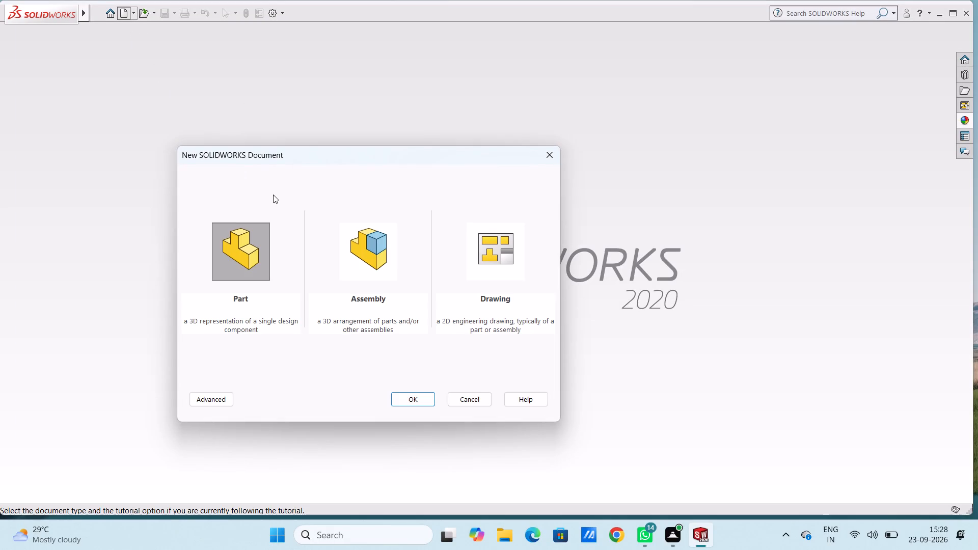
click(400, 403)
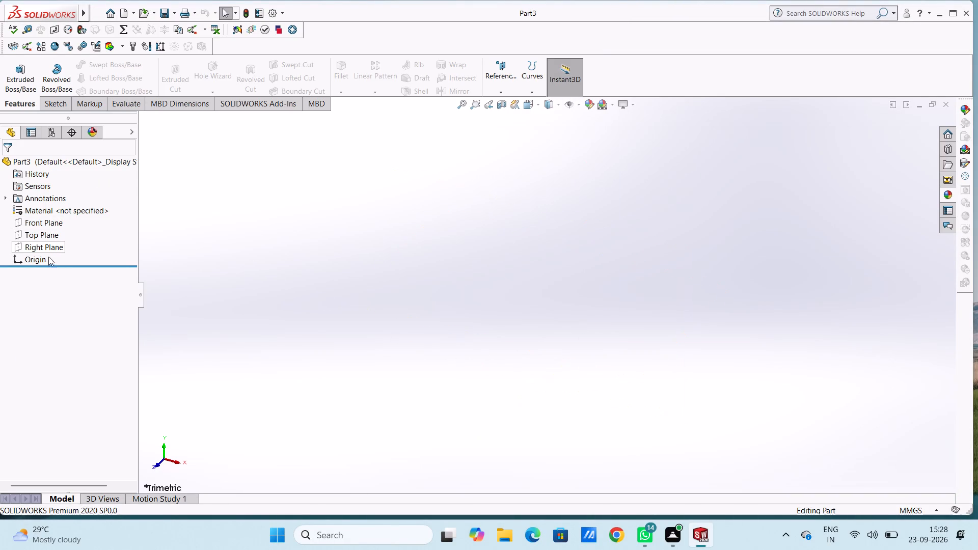
Open a new sketch on the Front Plane.
click(61, 224)
click(73, 210)
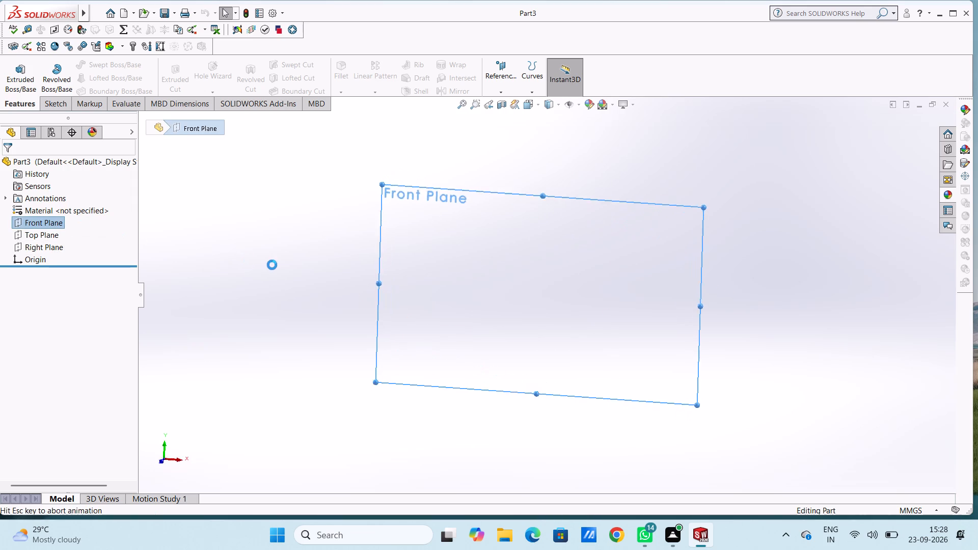
click(274, 265)
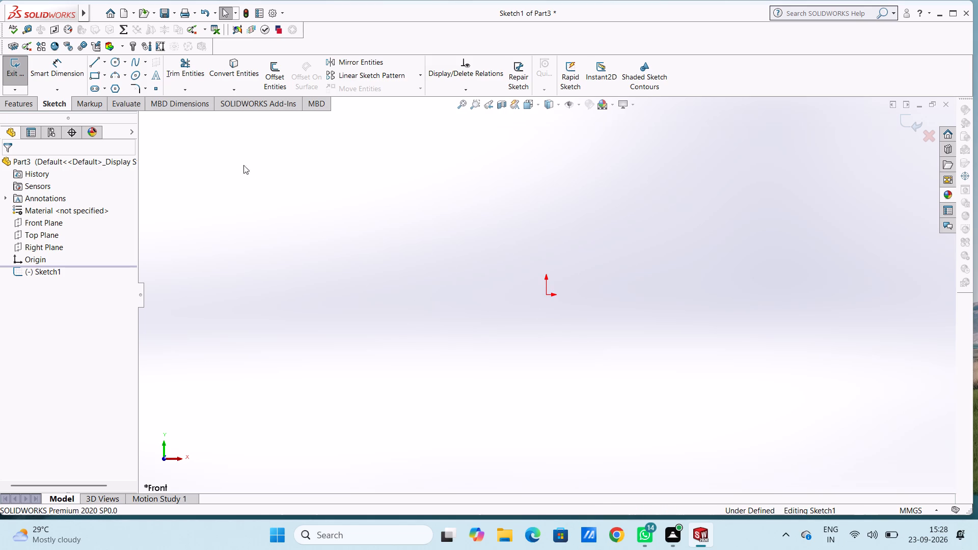
Sketch four circles of 9 mm radius around the origin, centred on the corners of an aligned rectangle about 83 by 69 mm.
click(115, 64)
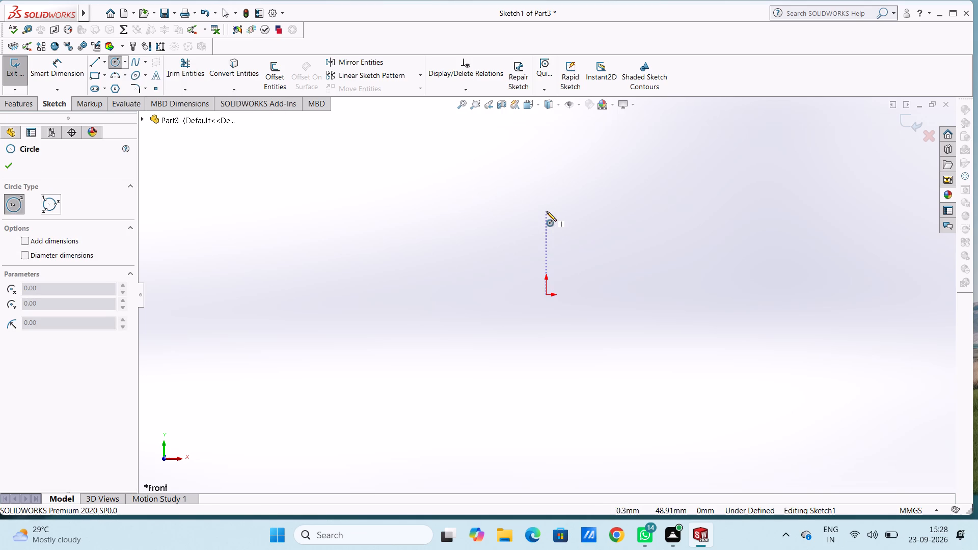
click(461, 215)
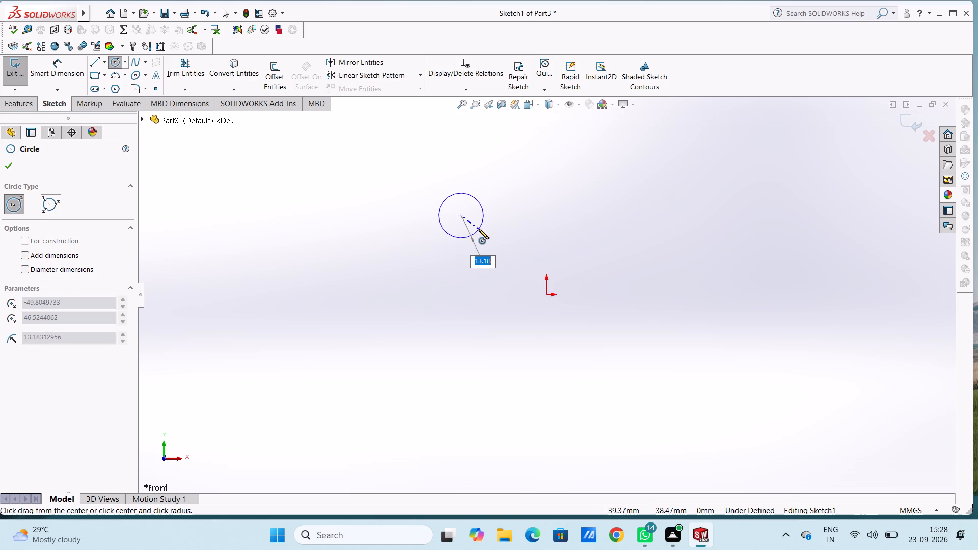
key(9)
key(Return)
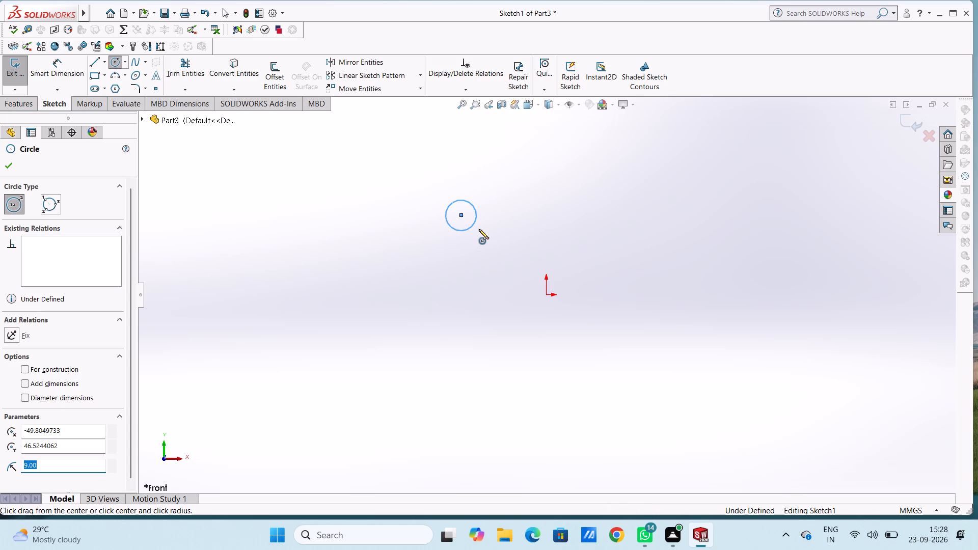
click(602, 214)
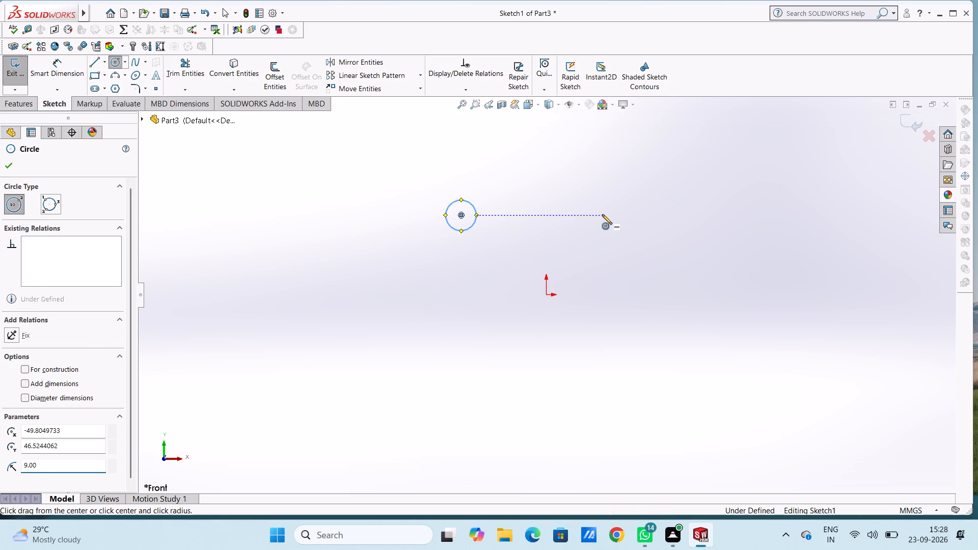
key(9)
key(Return)
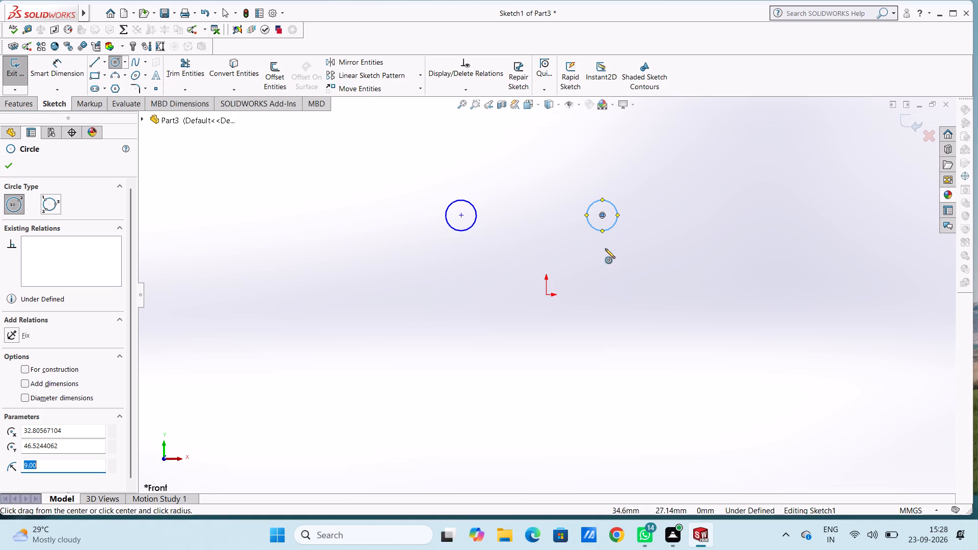
click(463, 333)
key(9)
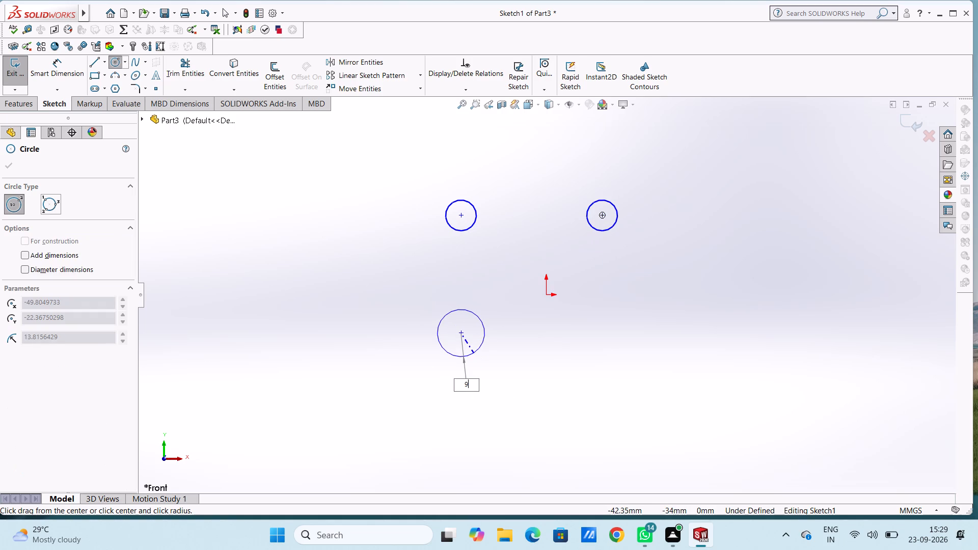
key(Return)
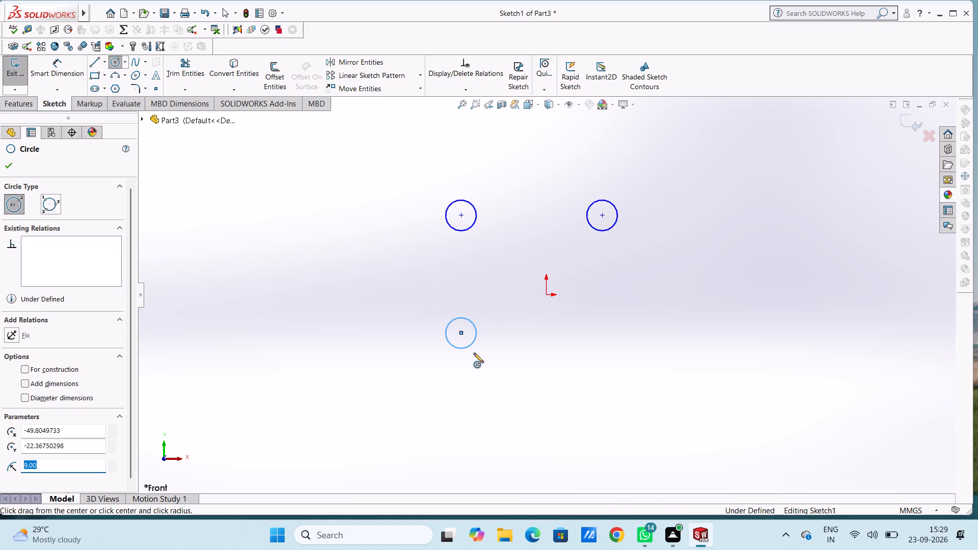
click(604, 333)
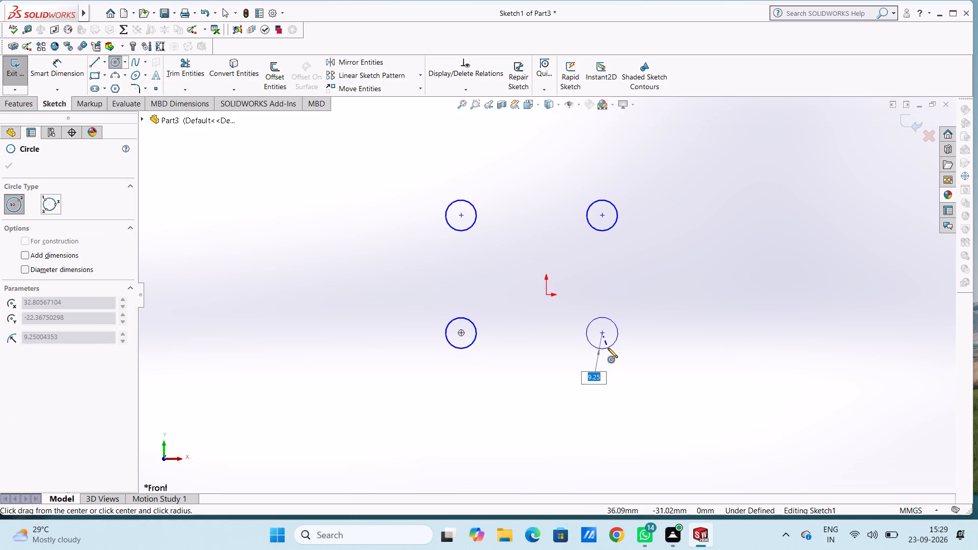
key(9)
key(Return)
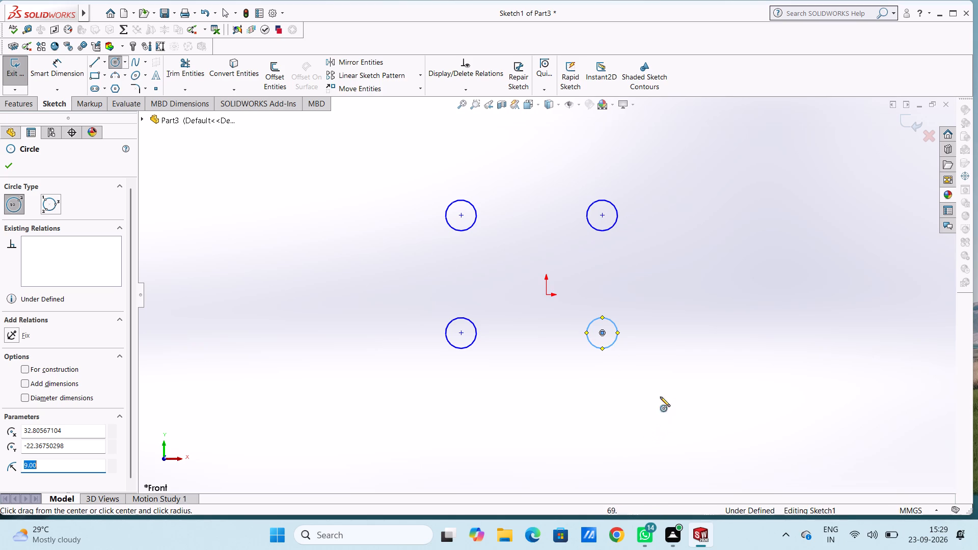
Sketch a concentric circle of 4.5 mm radius inside each of the four circles.
click(461, 215)
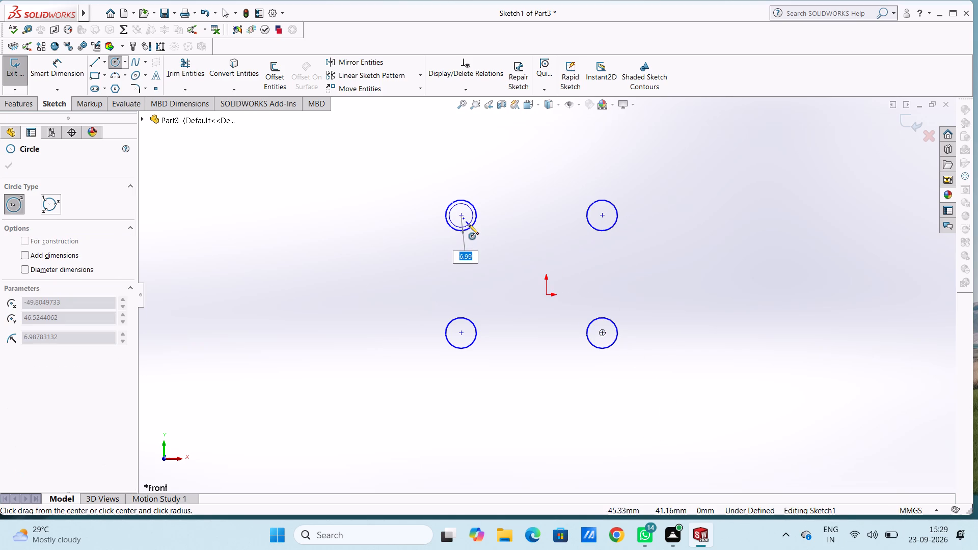
text(4.5)
key(Return)
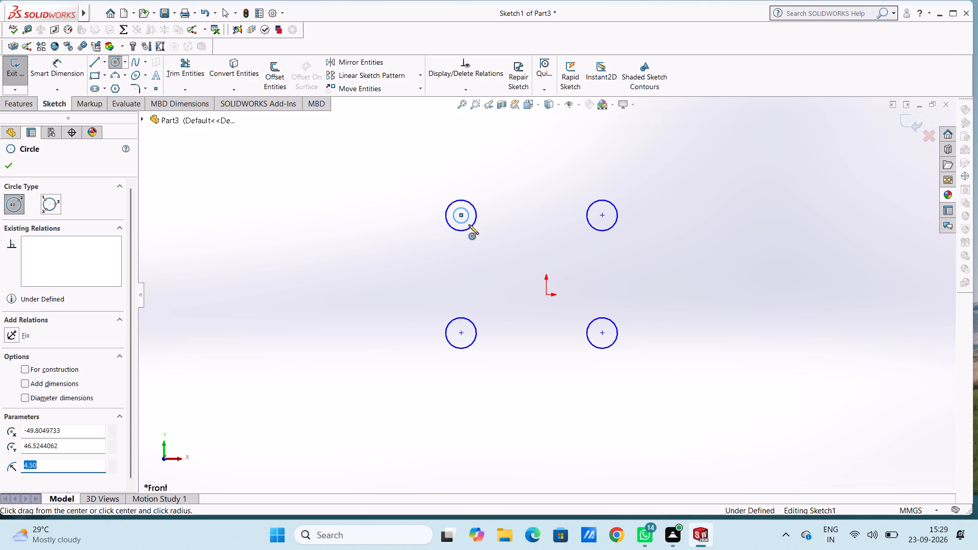
click(461, 332)
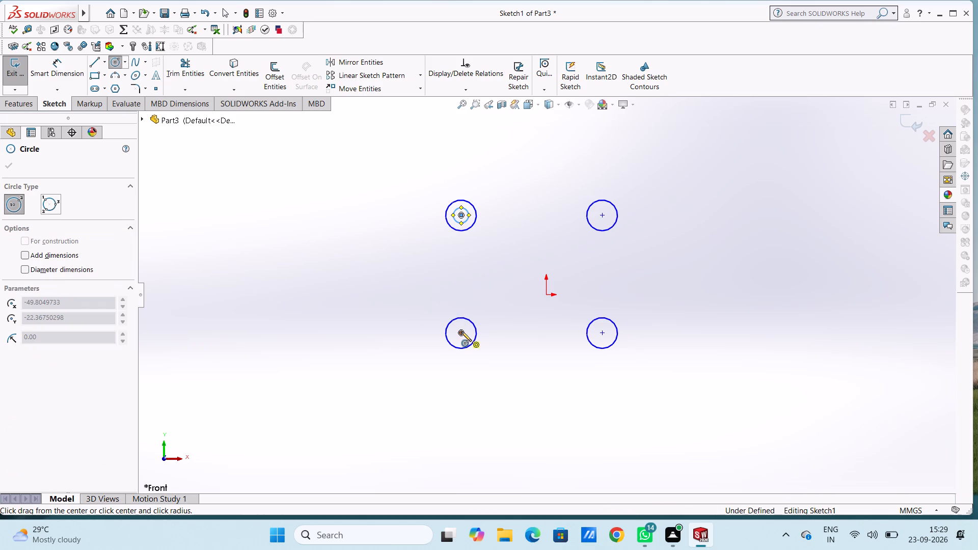
text(4.5)
key(Return)
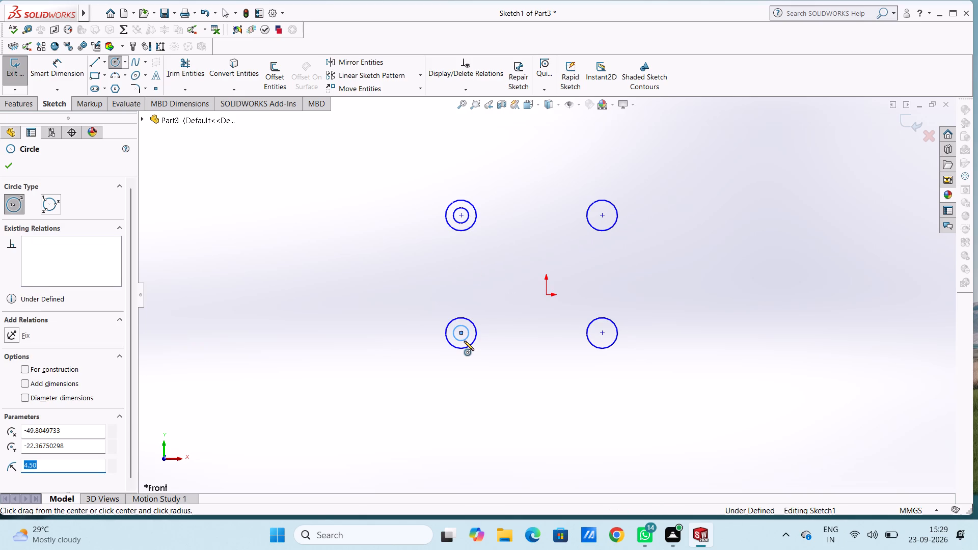
click(601, 334)
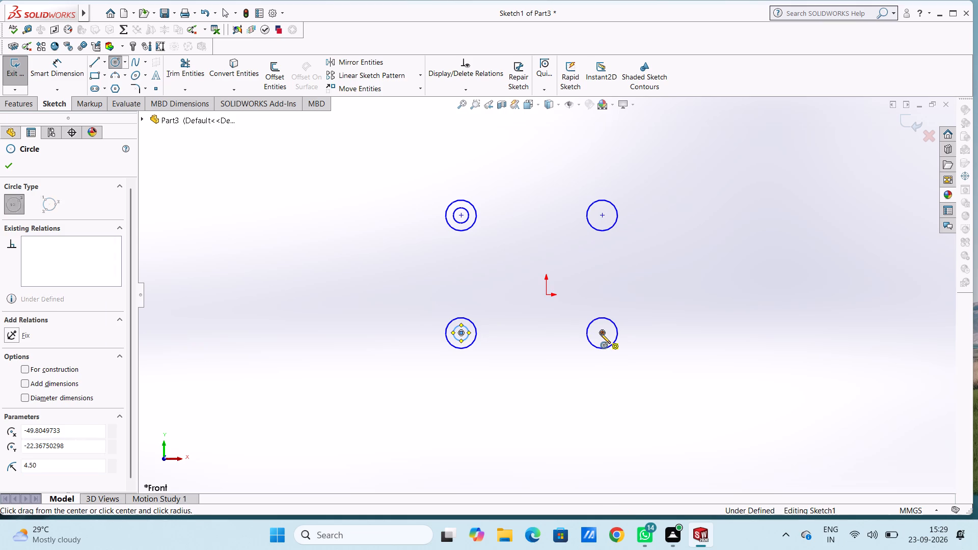
text(4.5)
key(Return)
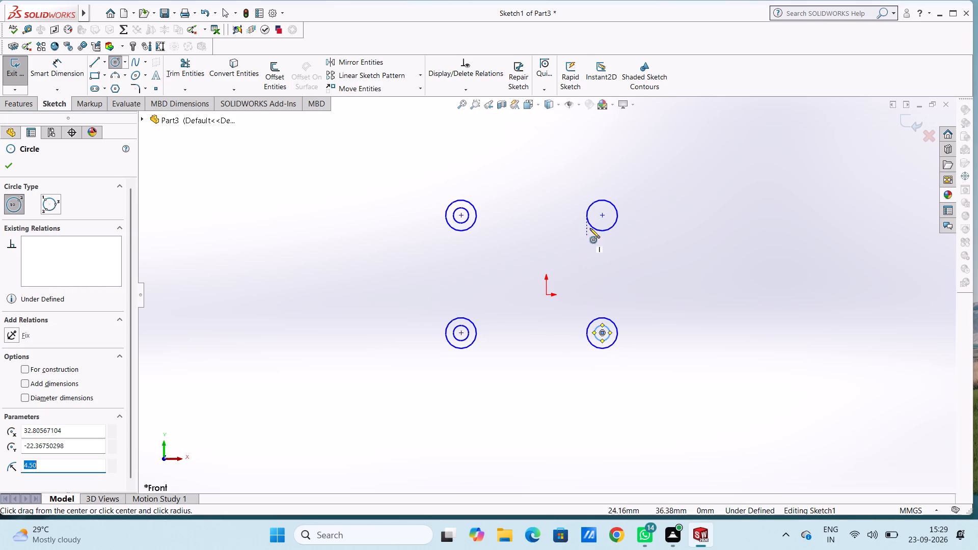
click(603, 214)
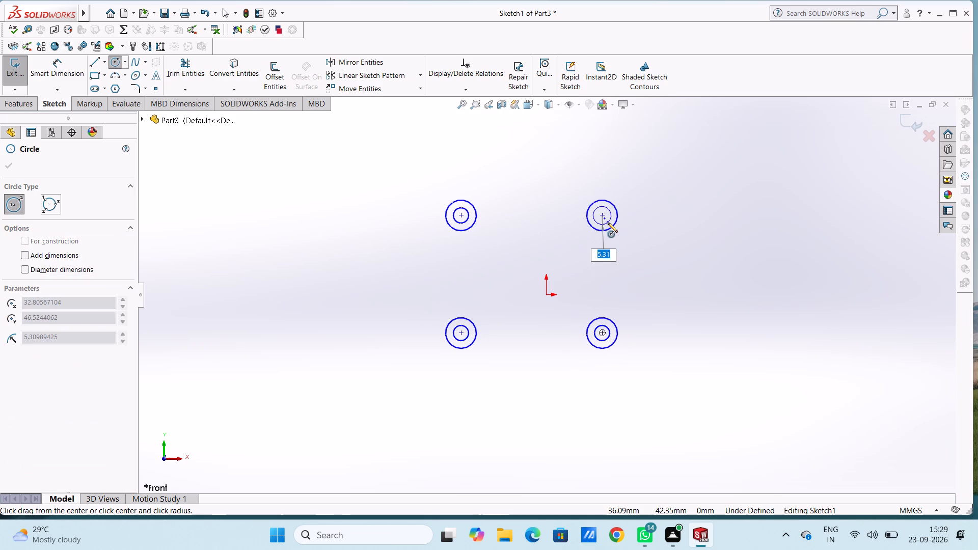
text(4.5)
key(Return)
key(Escape)
key(Escape)
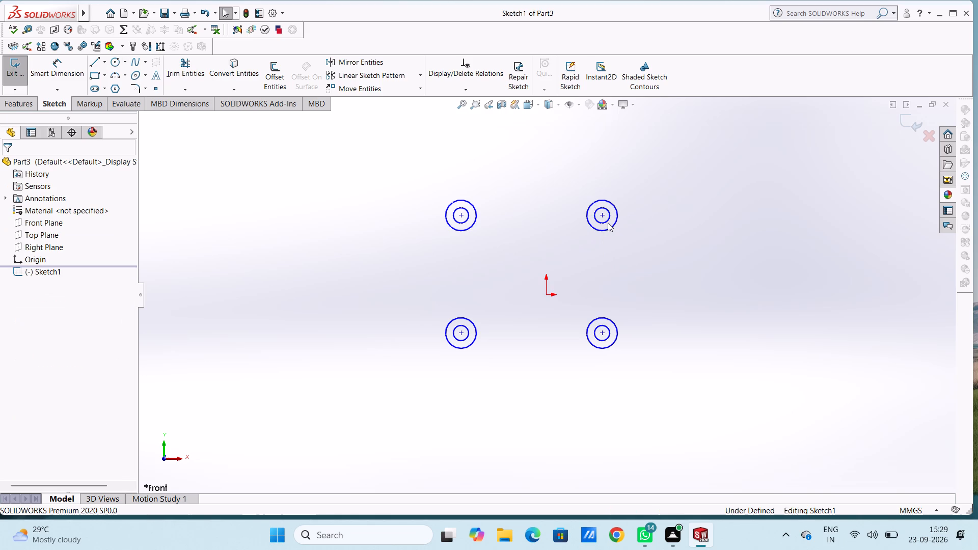
Dimension the diameters of the outer and inner circles of the upper-left pair.
click(60, 69)
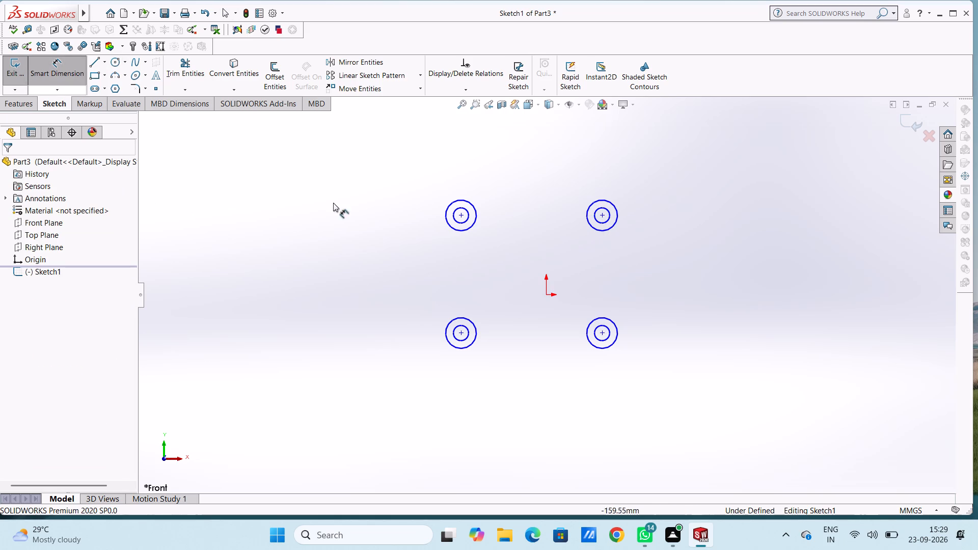
click(458, 229)
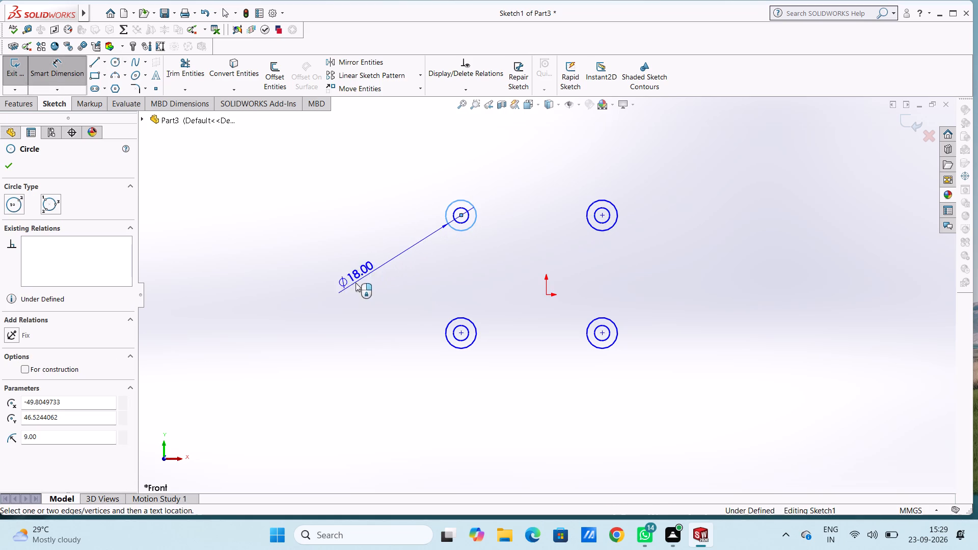
click(316, 300)
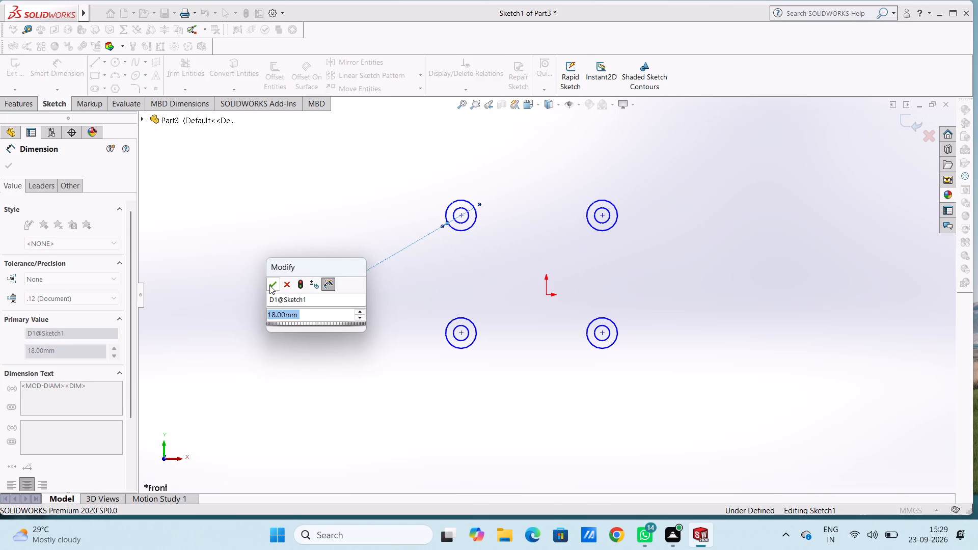
click(269, 285)
click(264, 256)
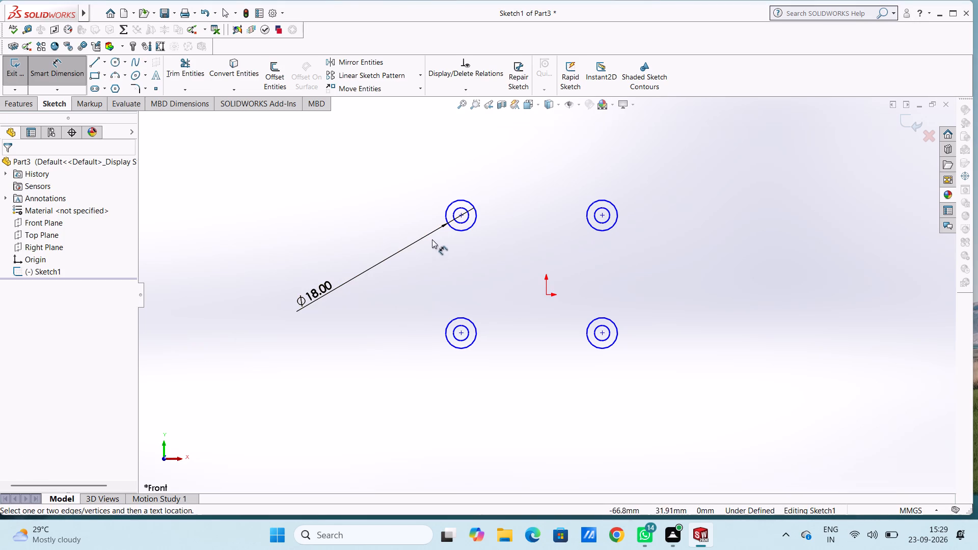
click(469, 217)
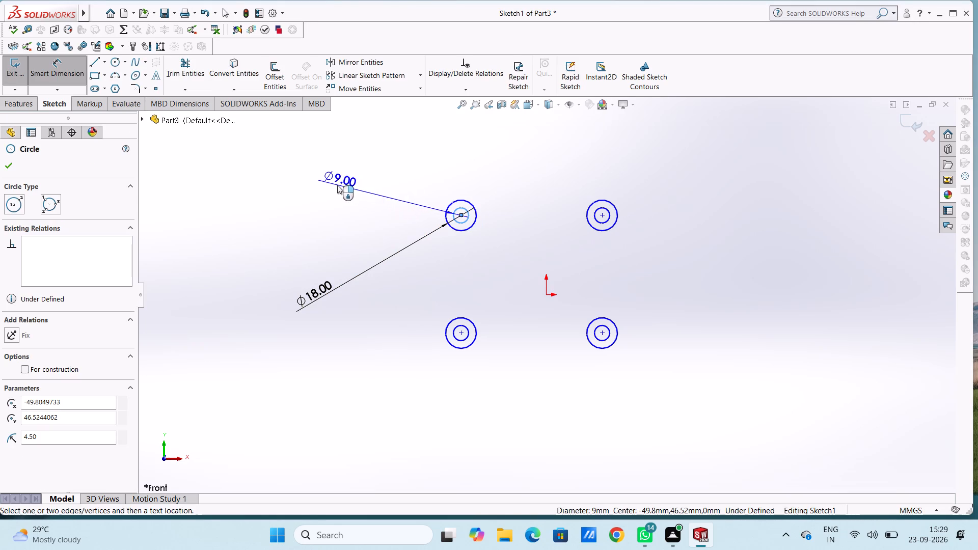
click(319, 179)
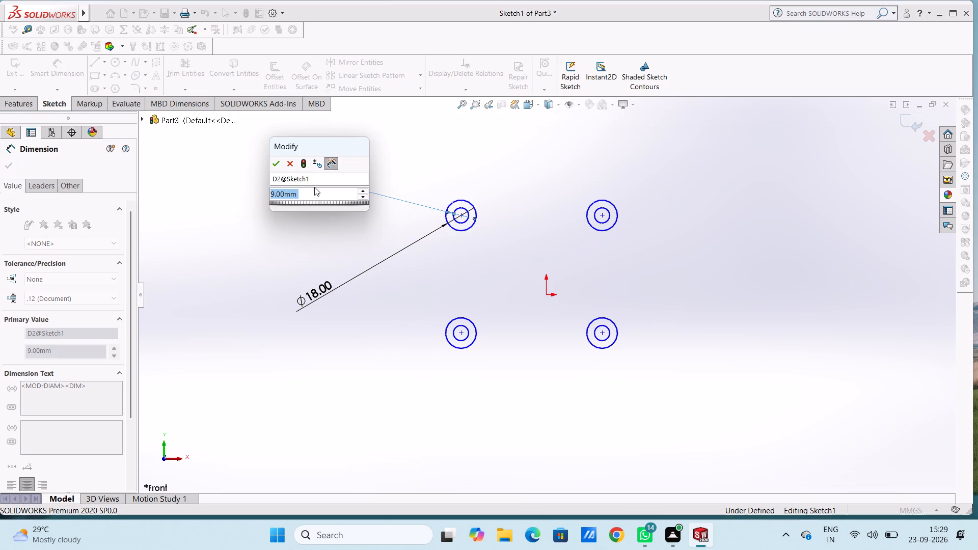
click(277, 167)
click(259, 182)
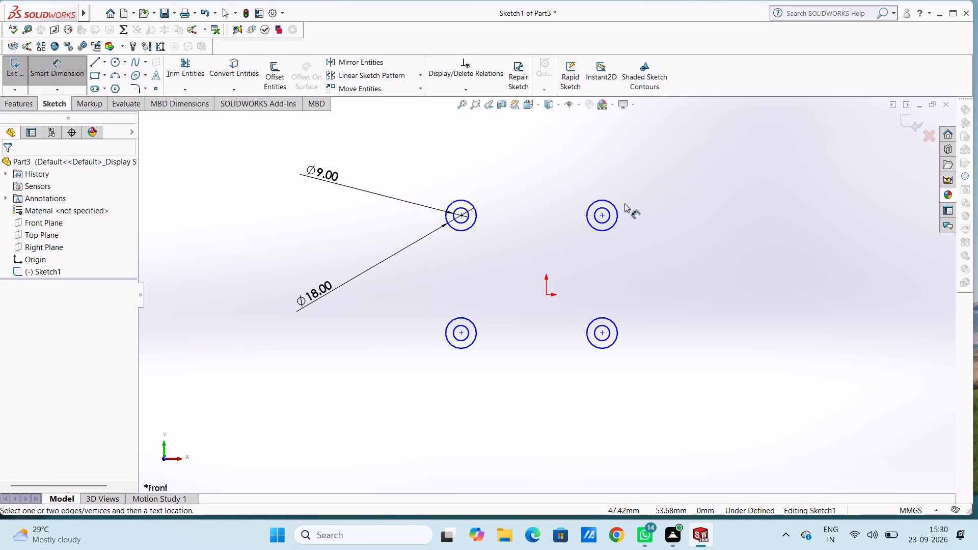
Dimension the diameters of the outer and inner circles of the upper-right pair.
click(609, 203)
click(762, 157)
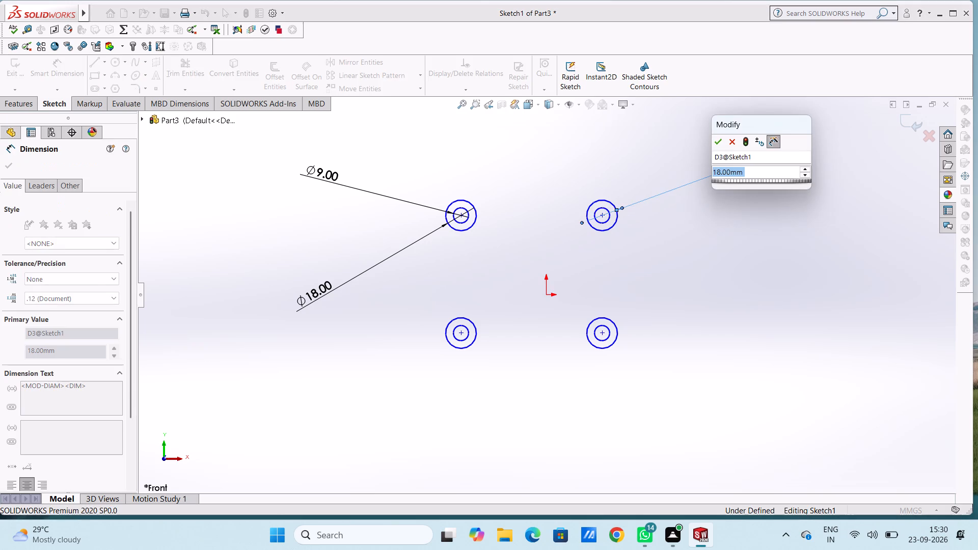
click(716, 146)
click(650, 156)
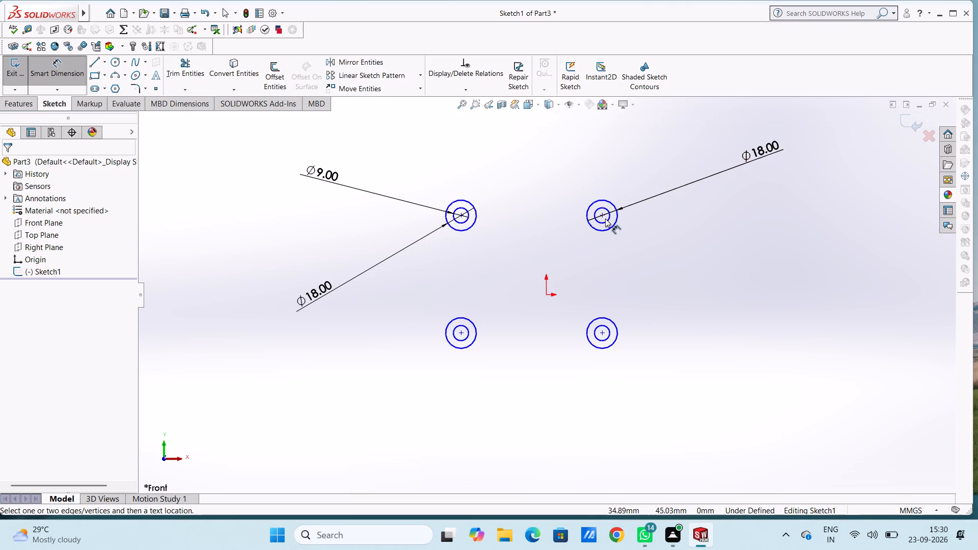
click(605, 221)
click(809, 246)
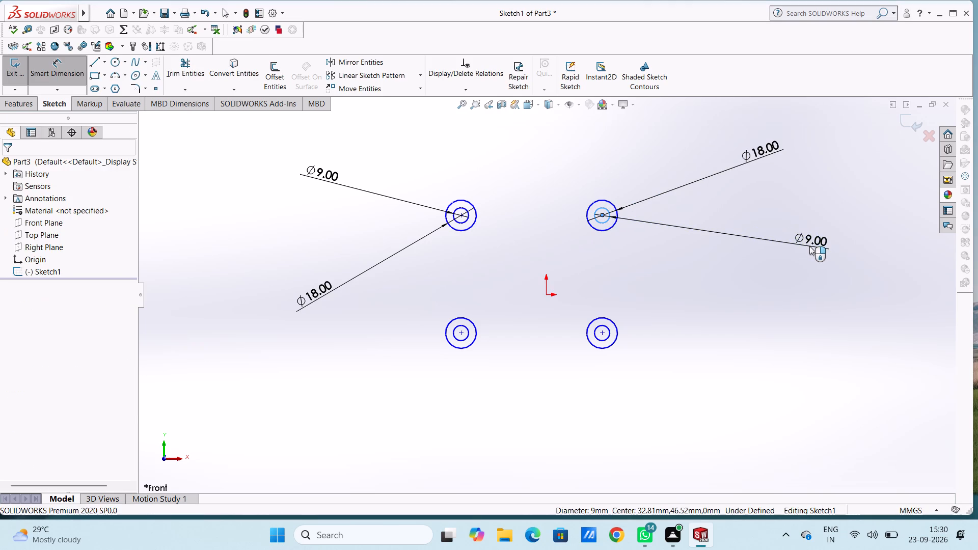
click(767, 230)
click(743, 203)
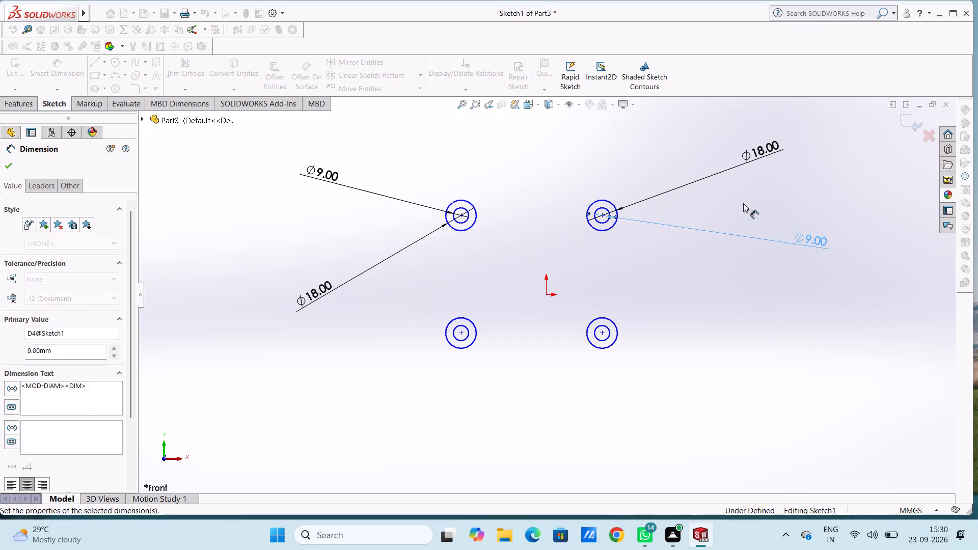
Dimension the diameters of the outer and inner circles of the lower-right pair.
click(613, 343)
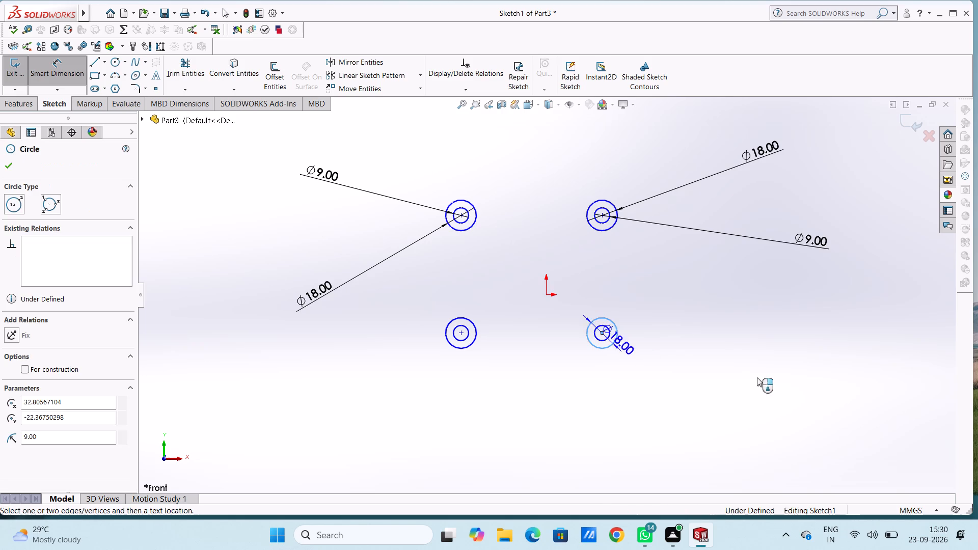
click(772, 405)
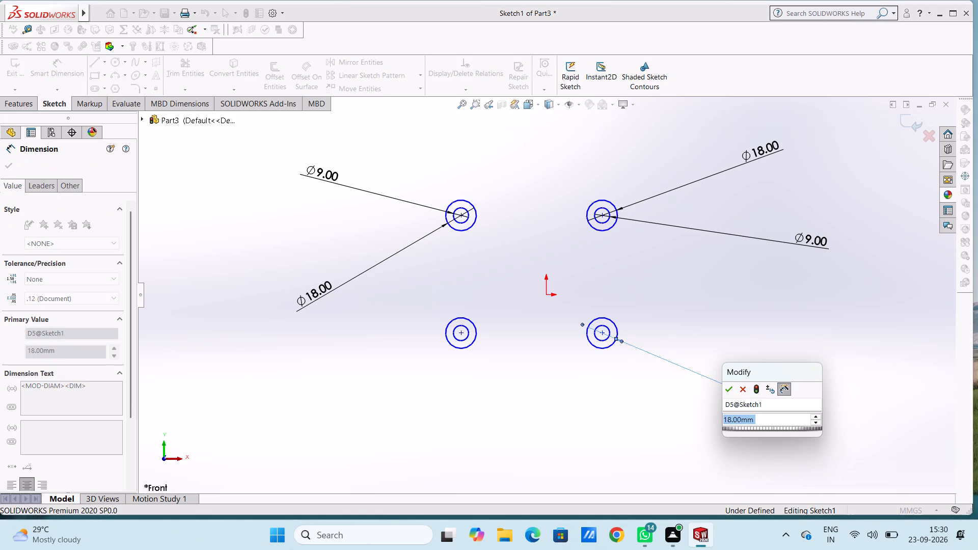
click(730, 392)
click(718, 341)
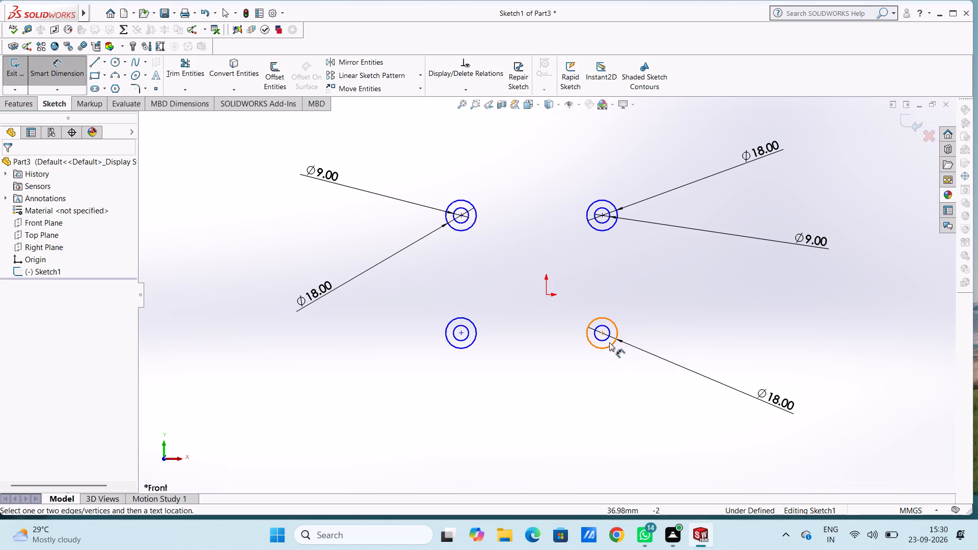
click(604, 337)
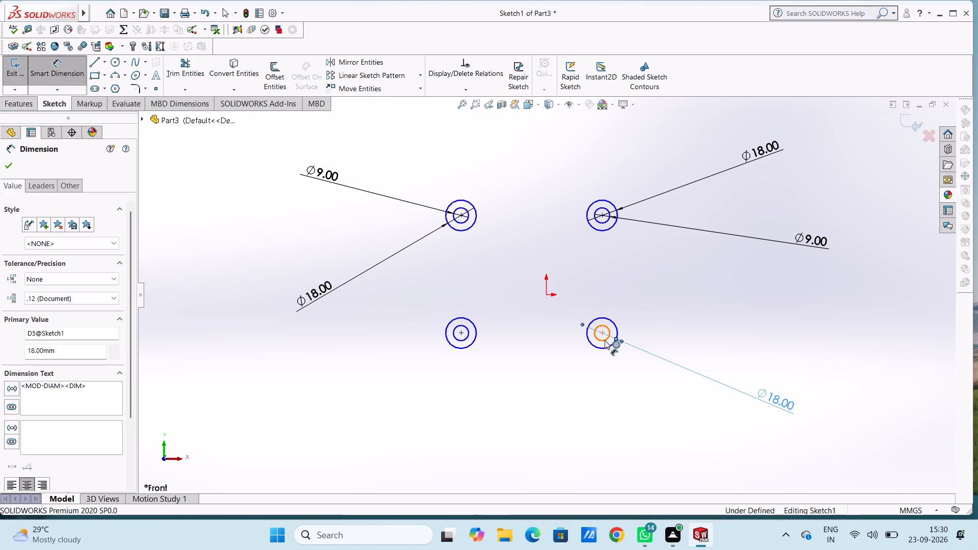
click(605, 340)
click(722, 434)
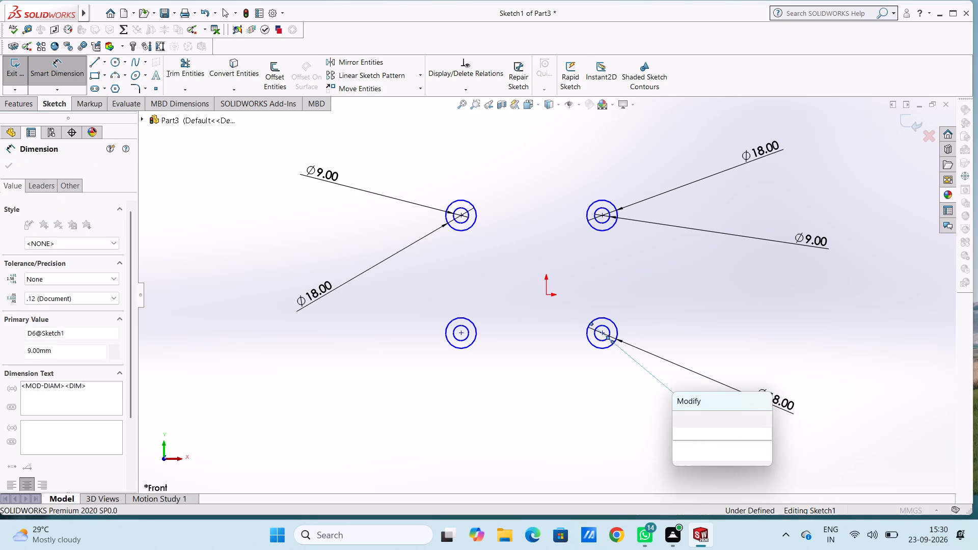
click(676, 414)
click(610, 424)
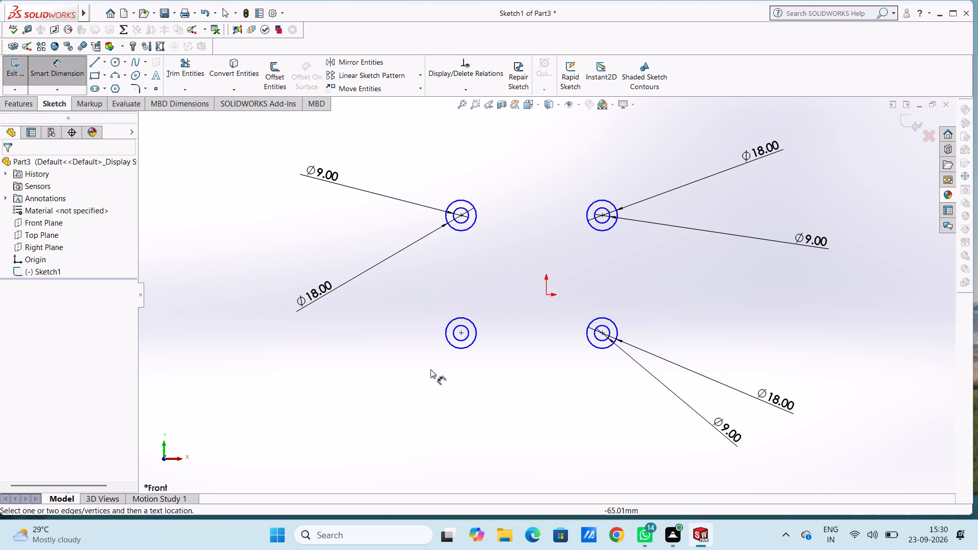
Dimension the diameters of the outer and inner circles of the lower-left pair.
click(447, 343)
click(291, 442)
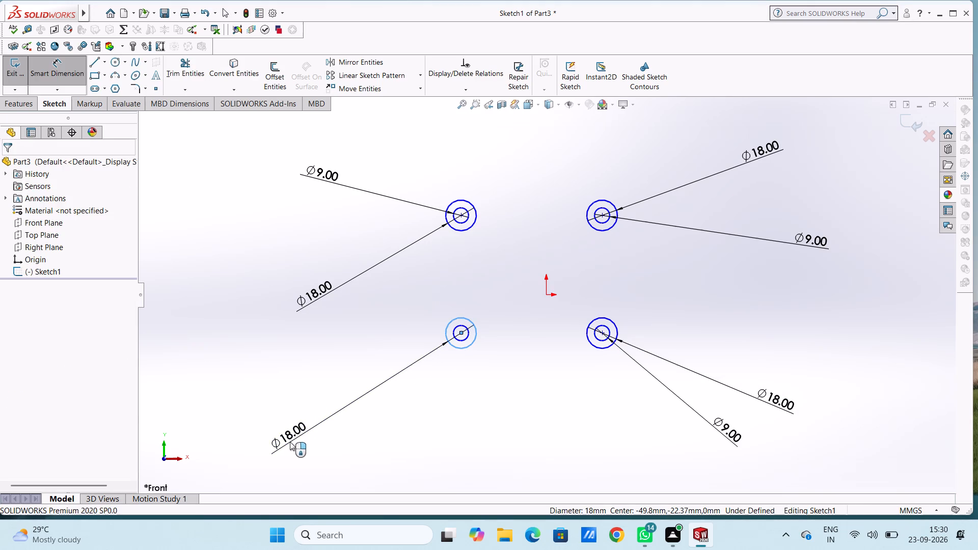
click(252, 424)
click(242, 377)
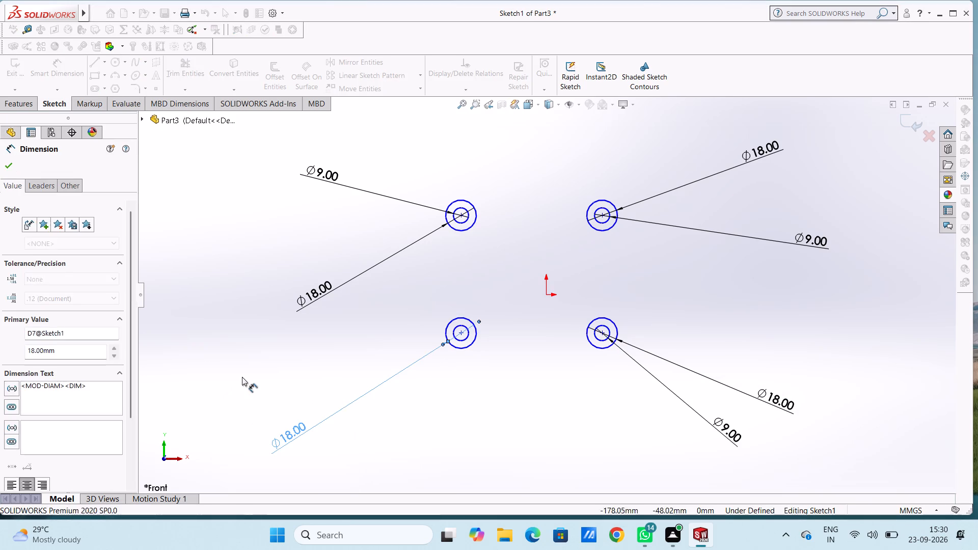
click(466, 338)
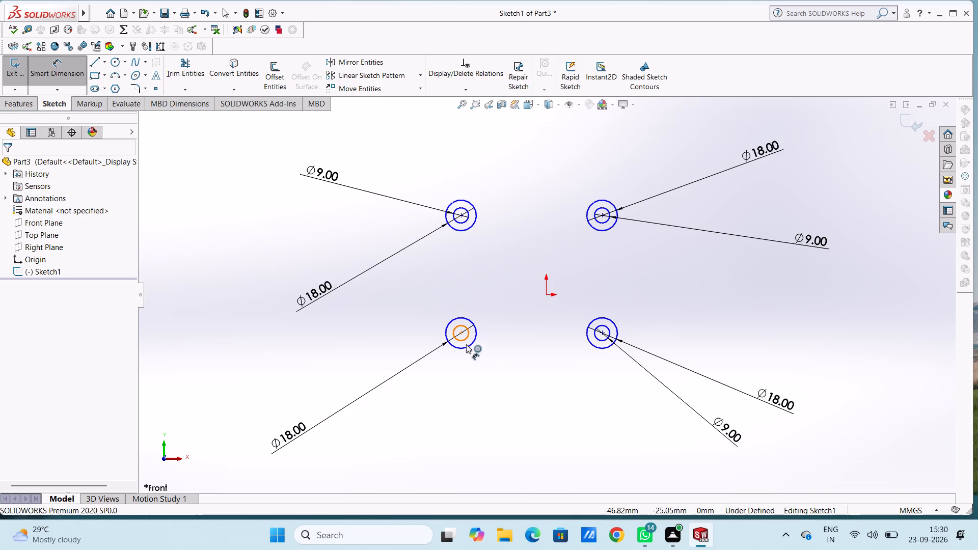
click(407, 445)
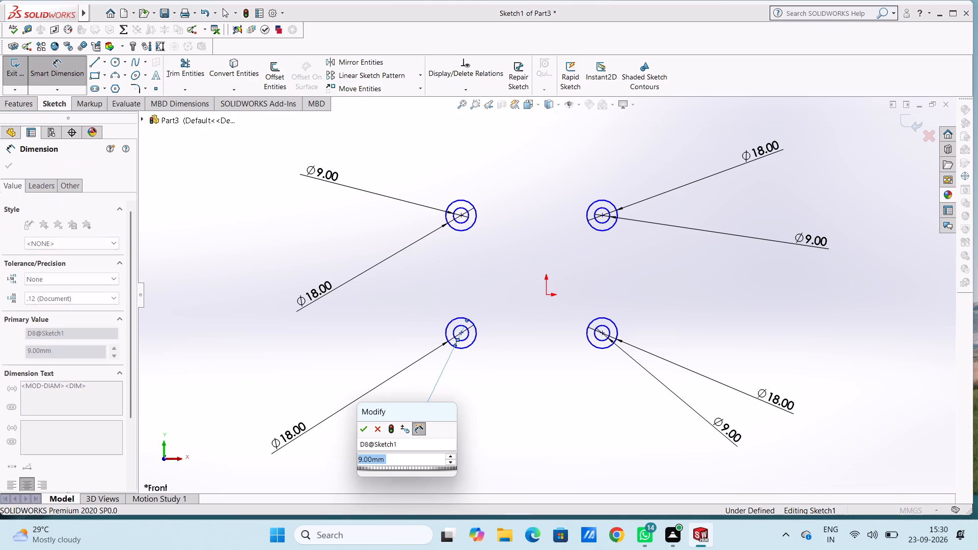
click(368, 430)
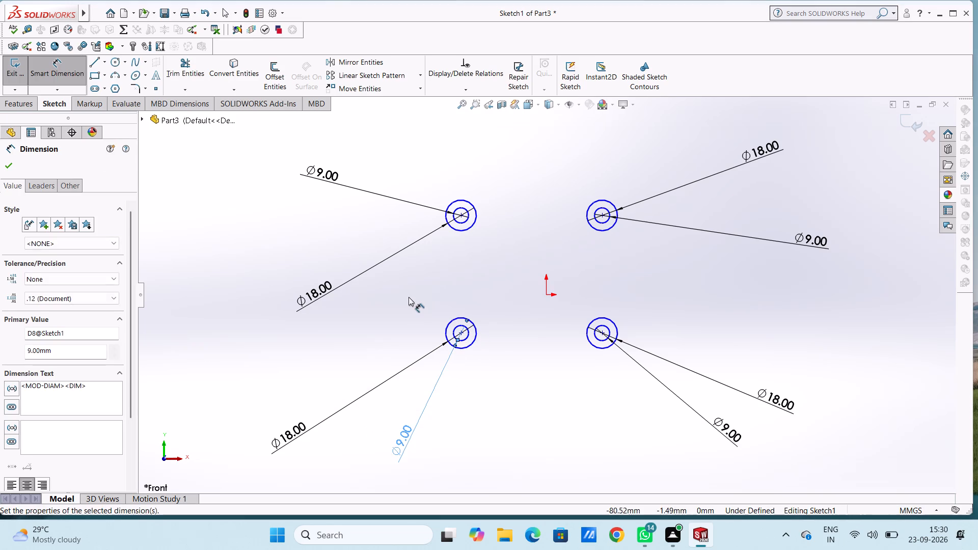
click(409, 297)
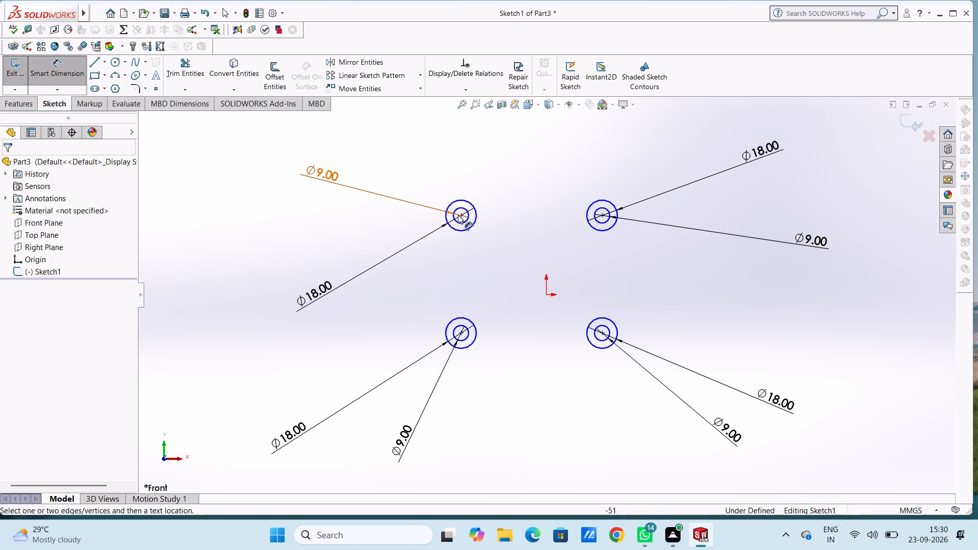
Dimension the vertical distance between the upper-left pair's centre and the origin as 21 mm.
click(459, 215)
click(546, 295)
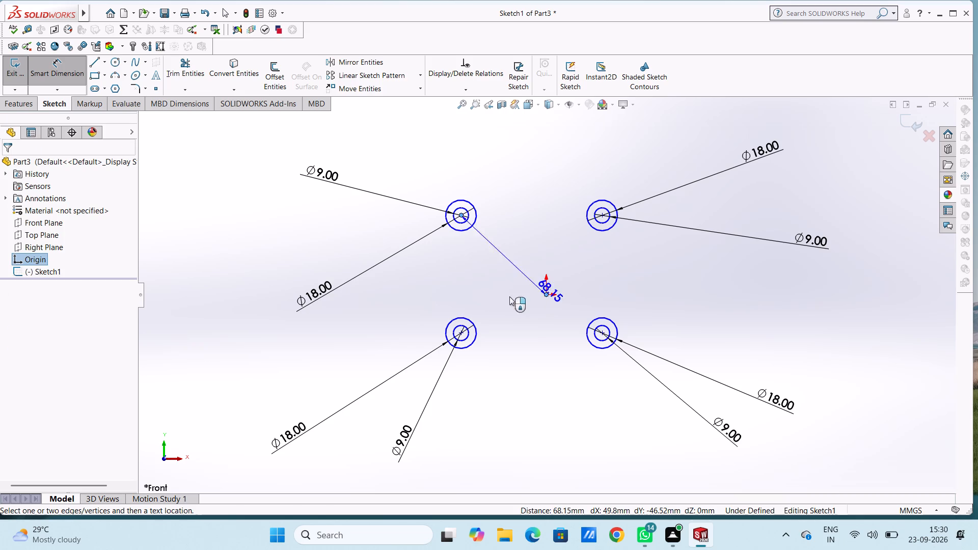
click(294, 254)
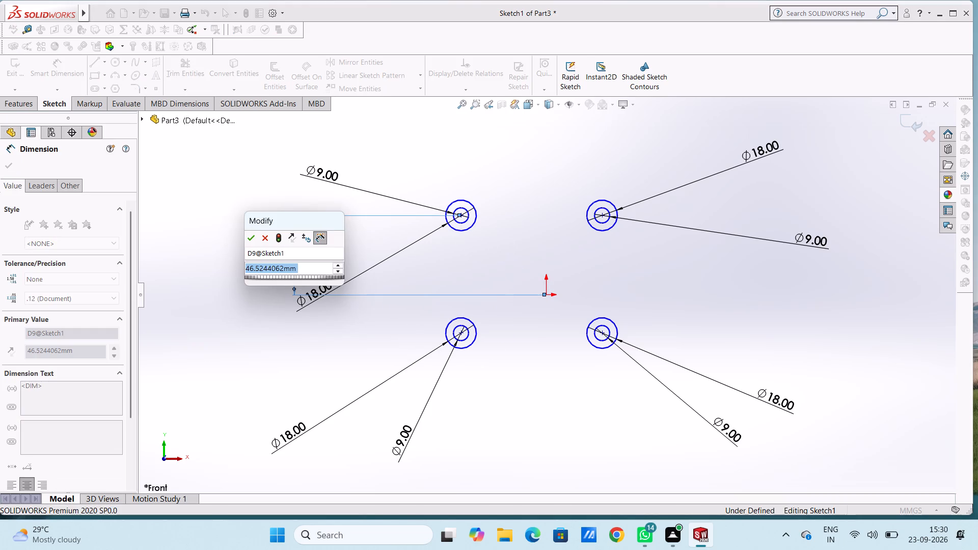
text(21)
key(Return)
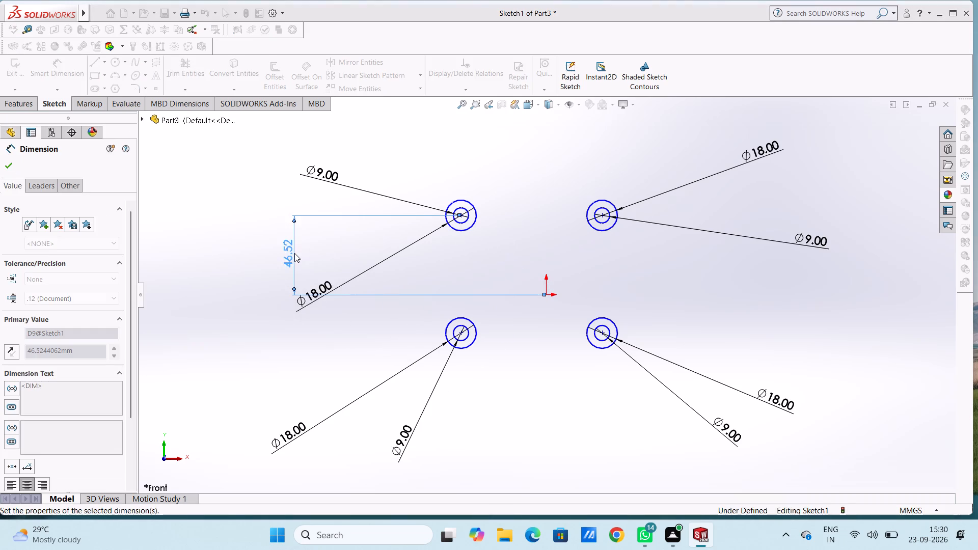
click(167, 242)
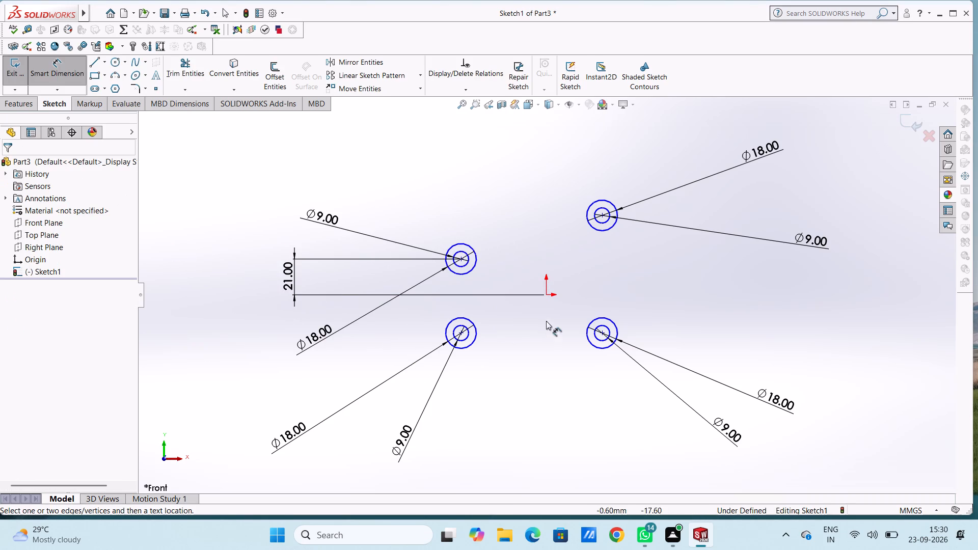
Dimension the vertical distance between the origin and the lower-left pair's centre as 21 mm.
click(547, 295)
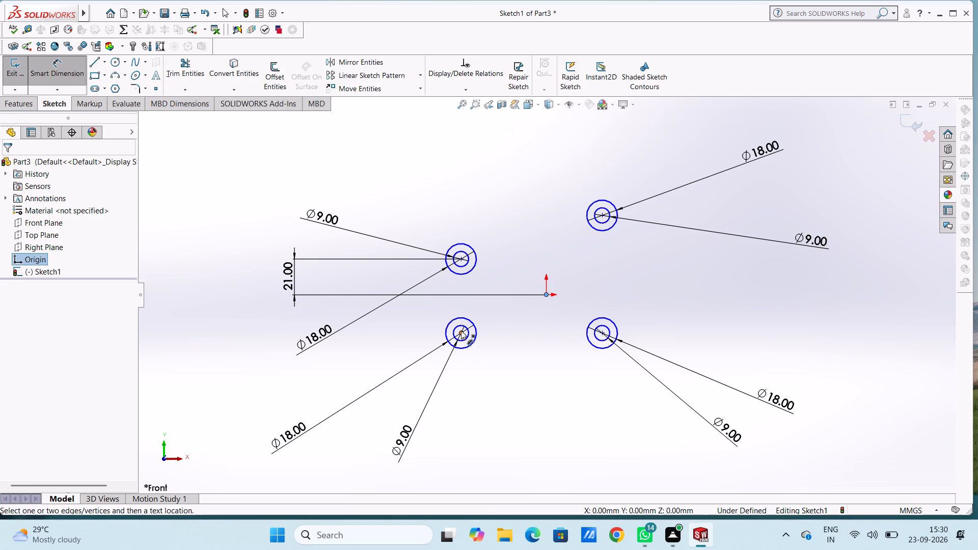
click(461, 331)
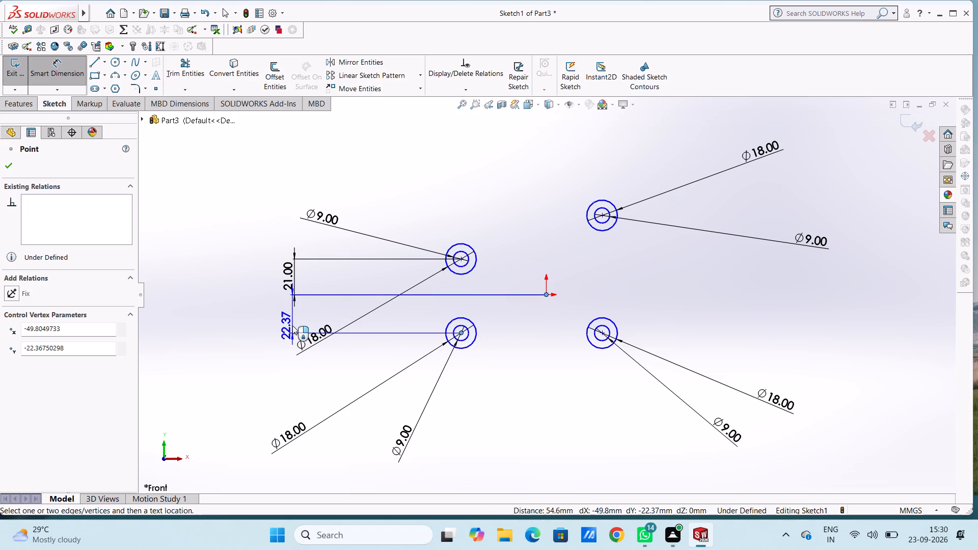
click(292, 325)
text(21)
key(Return)
click(476, 198)
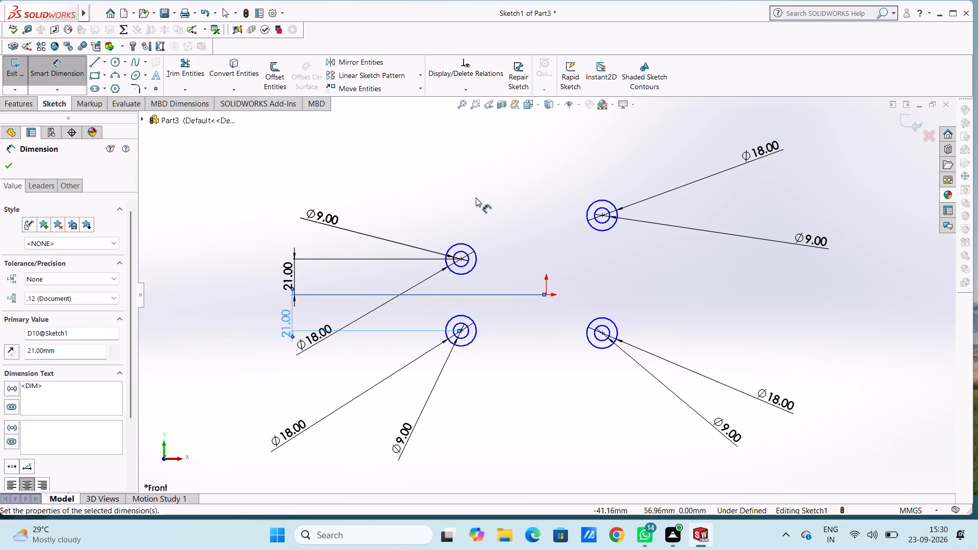
Dimension the vertical distance between the upper-right pair's centre and the origin as 21 mm.
click(602, 215)
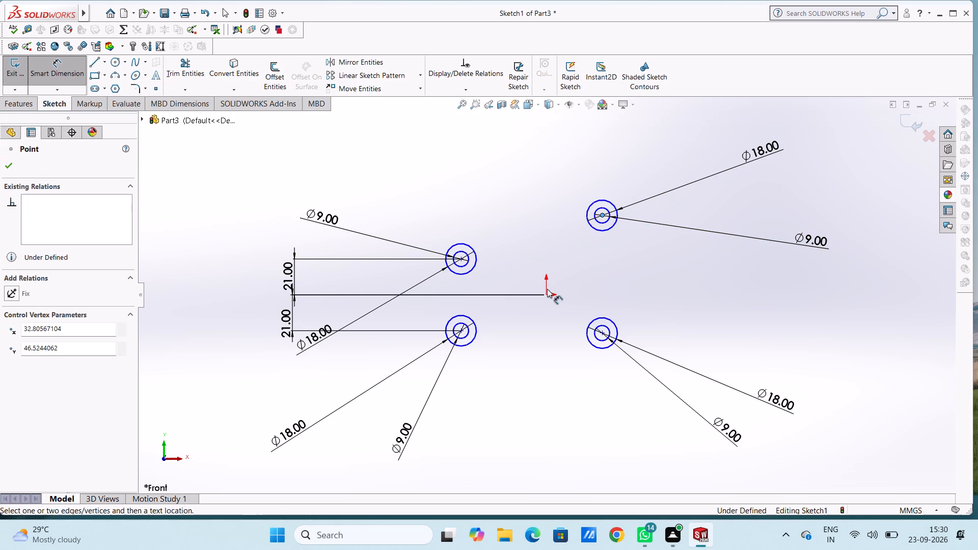
click(547, 295)
click(871, 248)
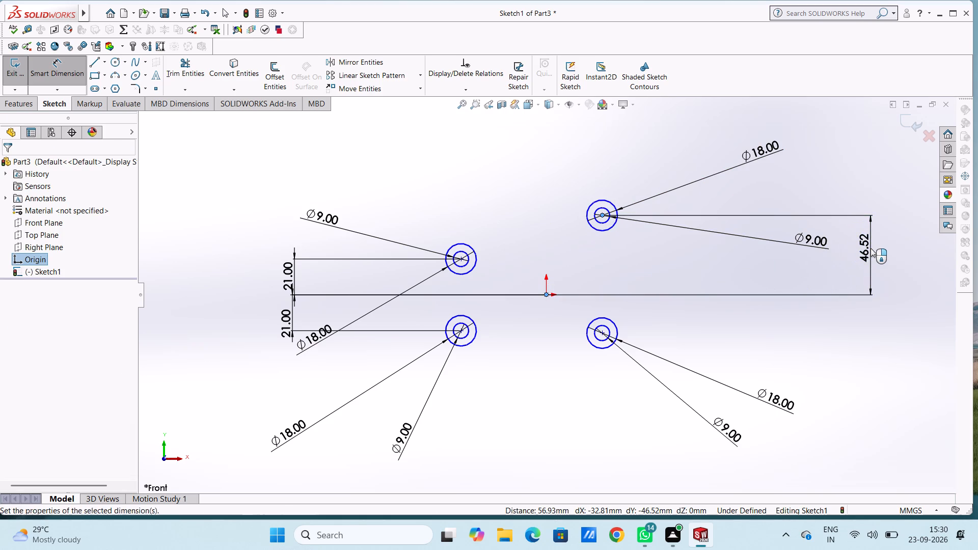
text(21)
key(Return)
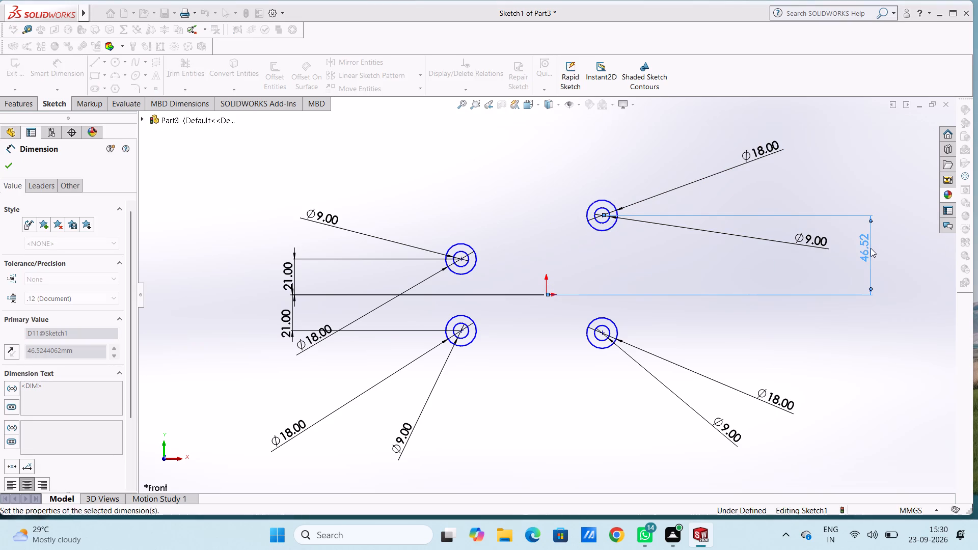
click(533, 355)
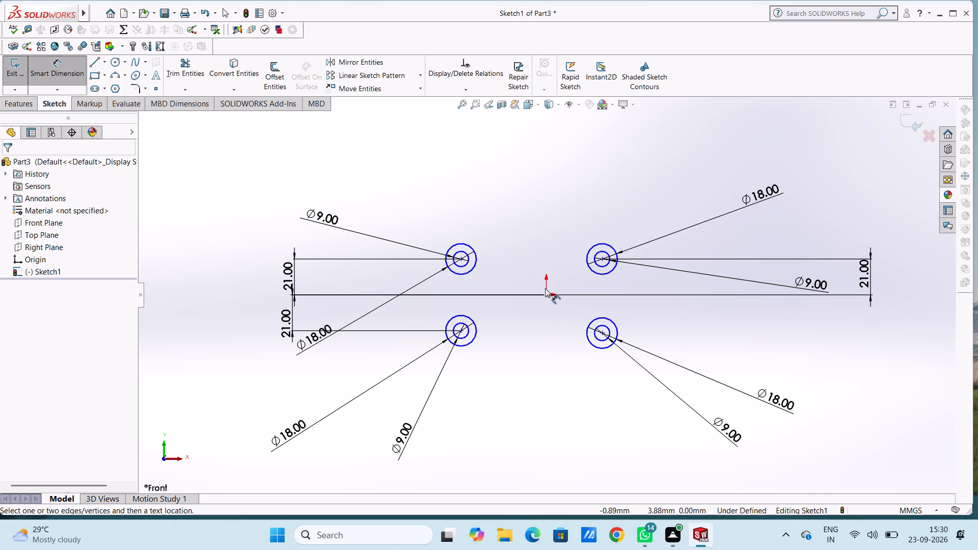
Dimension the vertical distance between the origin and the lower-right pair's centre as 21 mm.
click(546, 294)
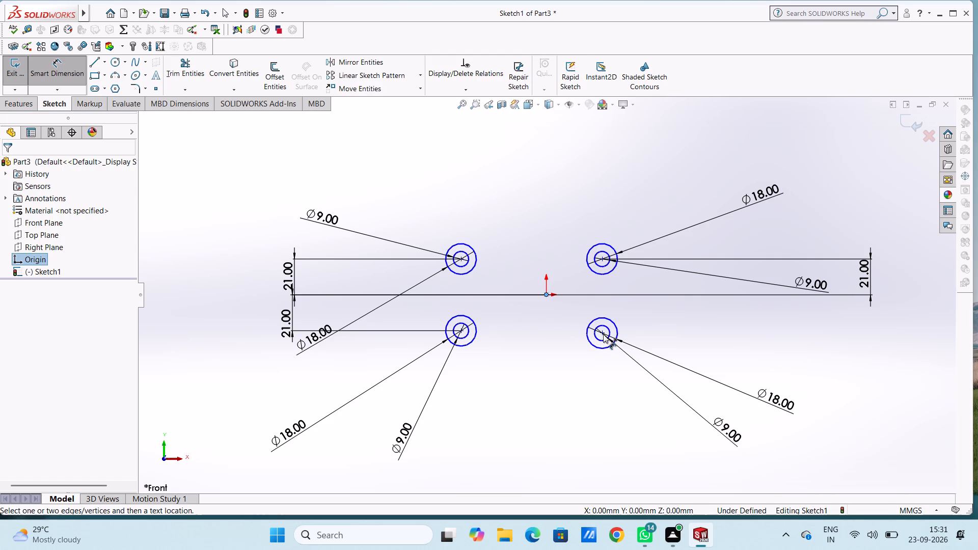
click(603, 334)
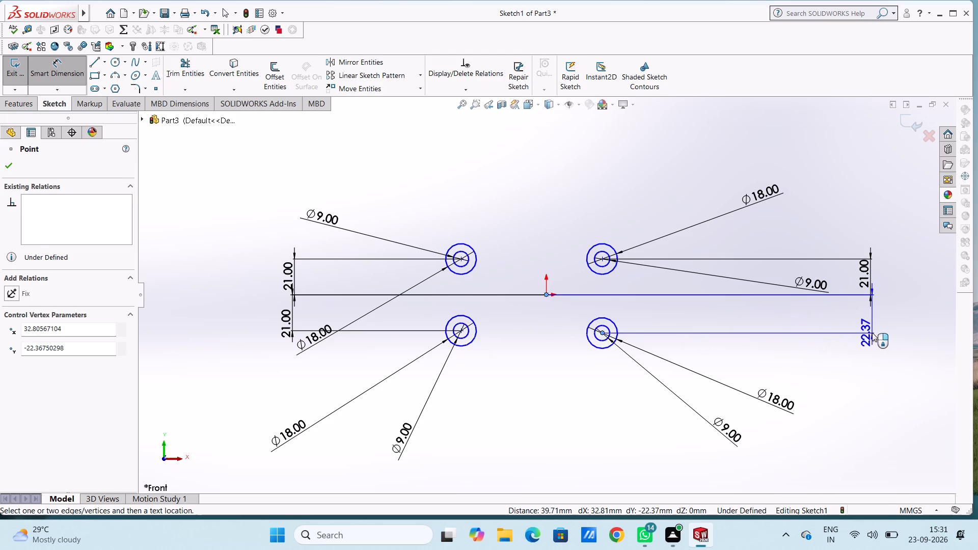
click(872, 333)
text(21)
key(Return)
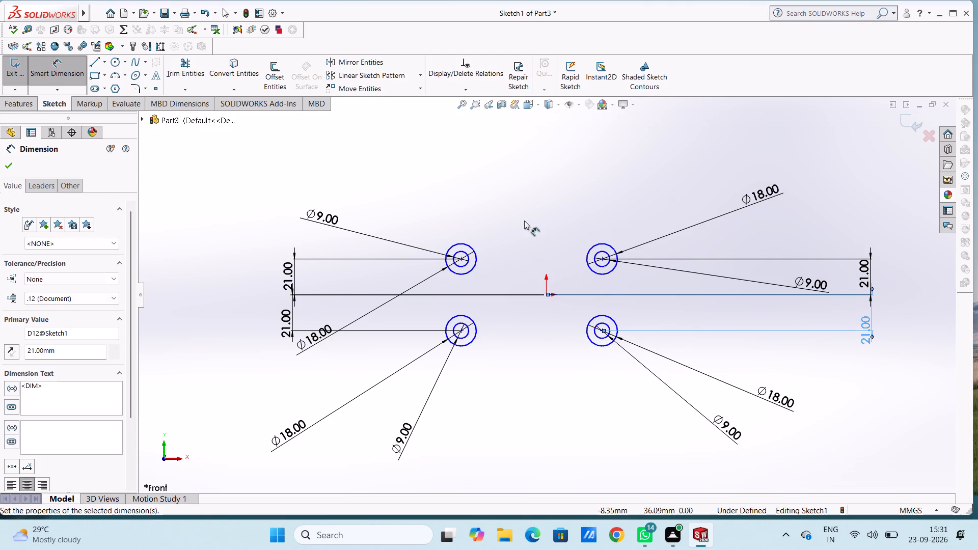
click(523, 219)
Dimension the horizontal distance between the upper-left pair's centre and the origin as 26 mm.
click(462, 261)
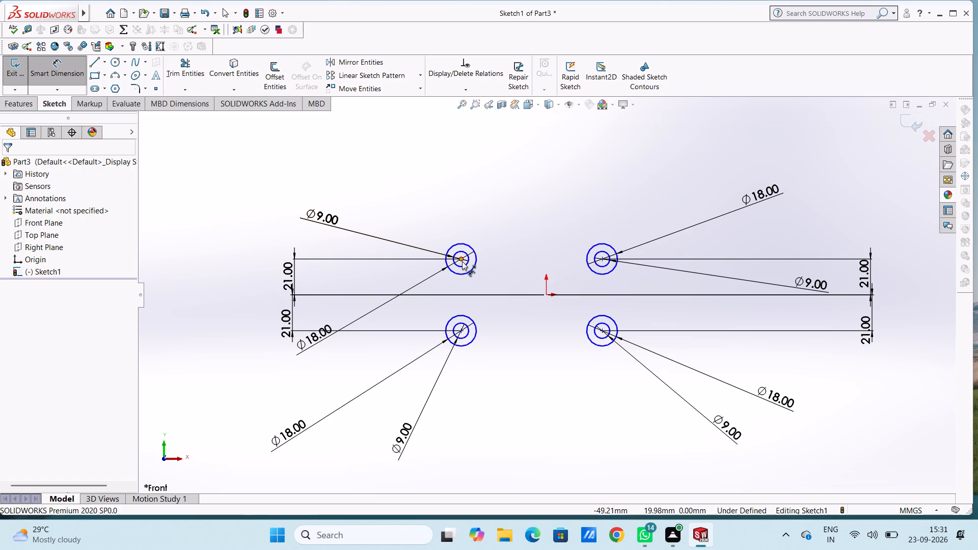
click(544, 293)
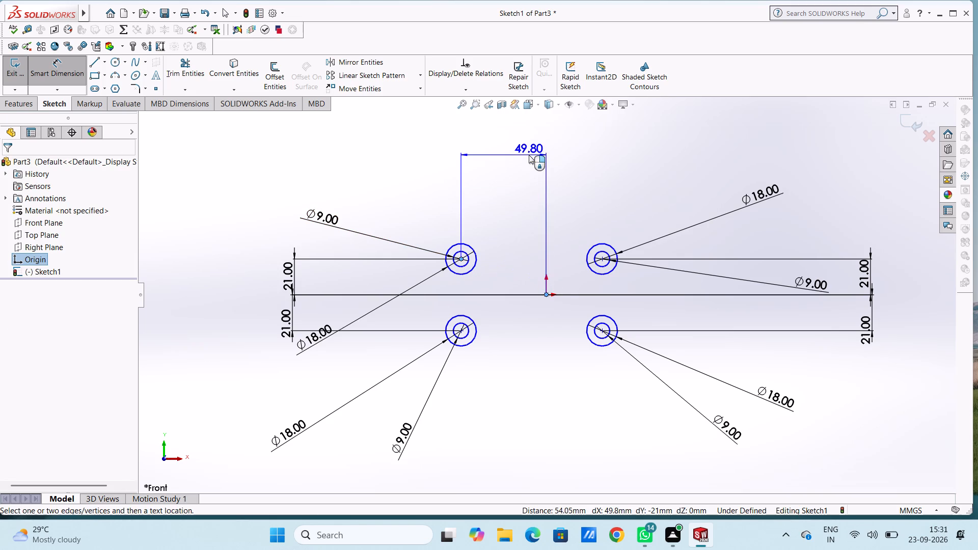
click(527, 151)
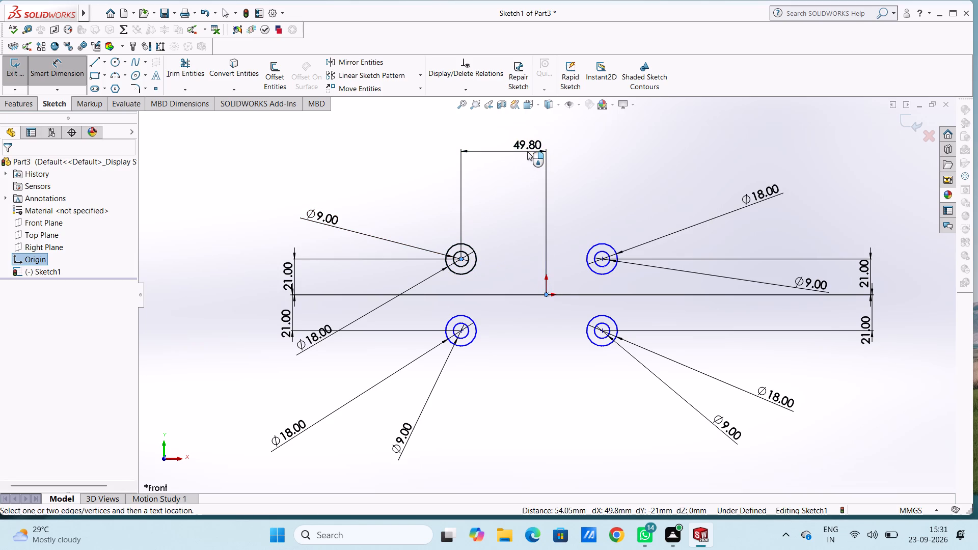
text(26)
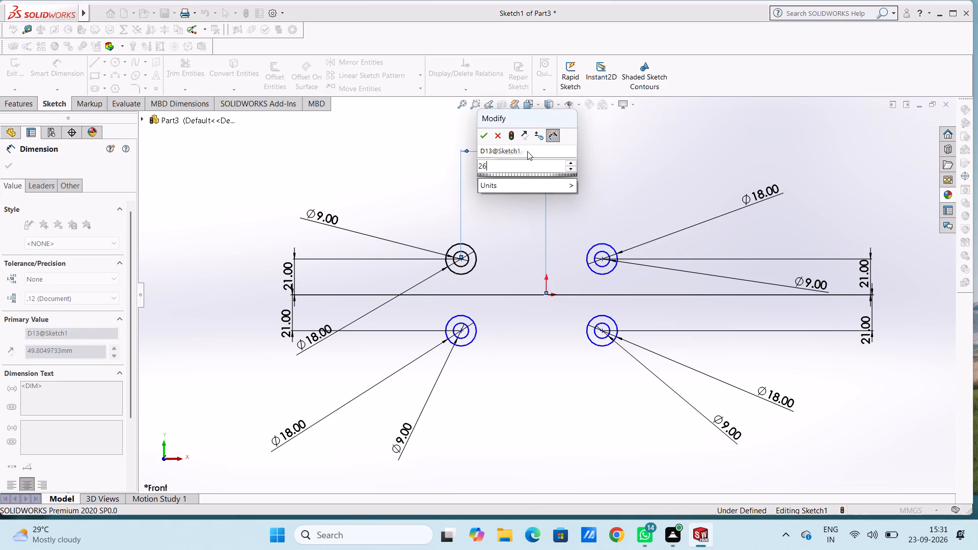
key(Return)
click(459, 175)
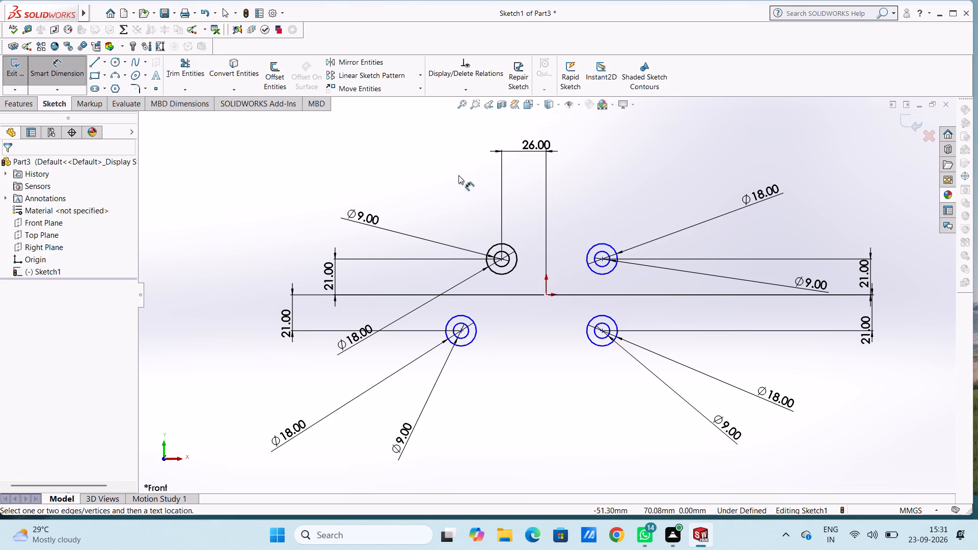
Dimension the horizontal distance between the lower-left pair's centre and the origin as 26 mm.
click(459, 330)
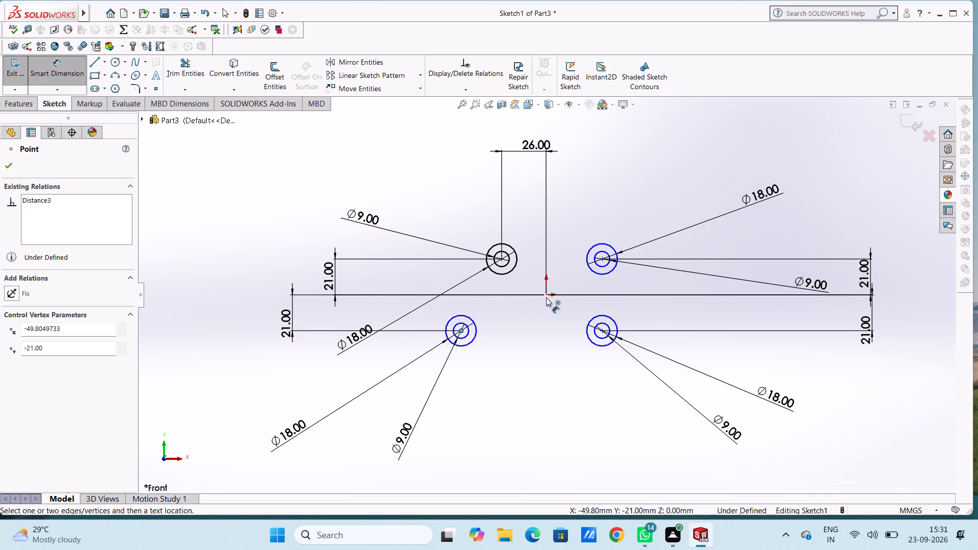
click(547, 296)
click(524, 450)
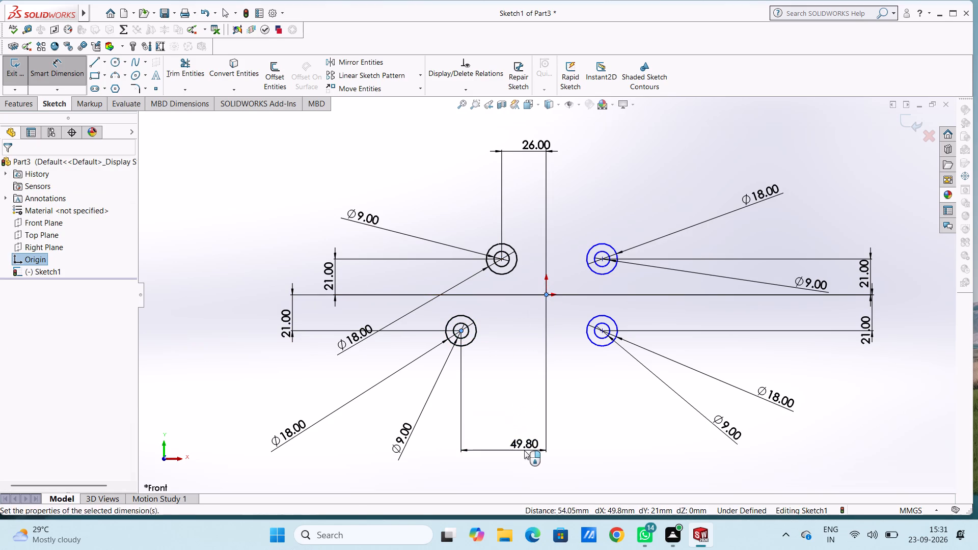
text(26)
key(Return)
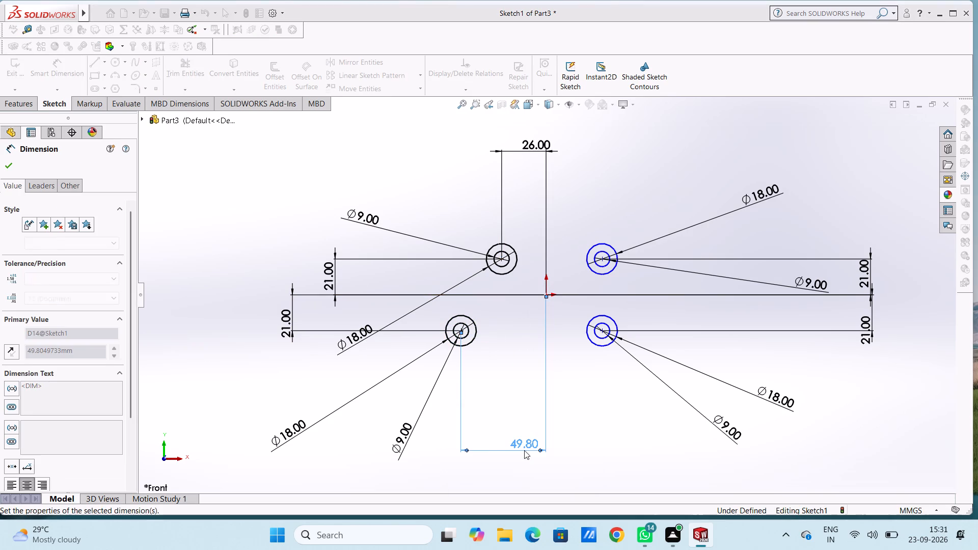
click(601, 188)
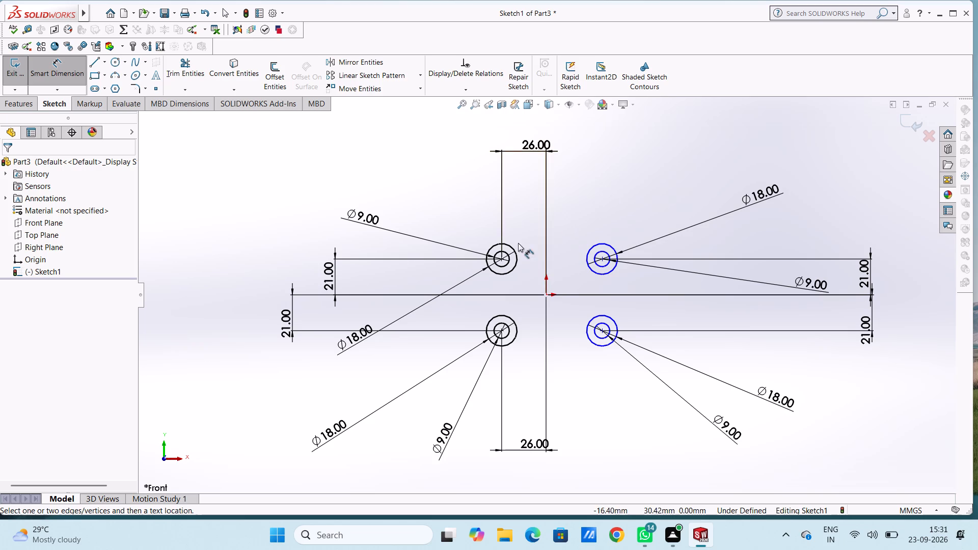
Dimension the horizontal distance between the origin and the upper-right pair's centre as 26 mm.
click(547, 294)
click(602, 261)
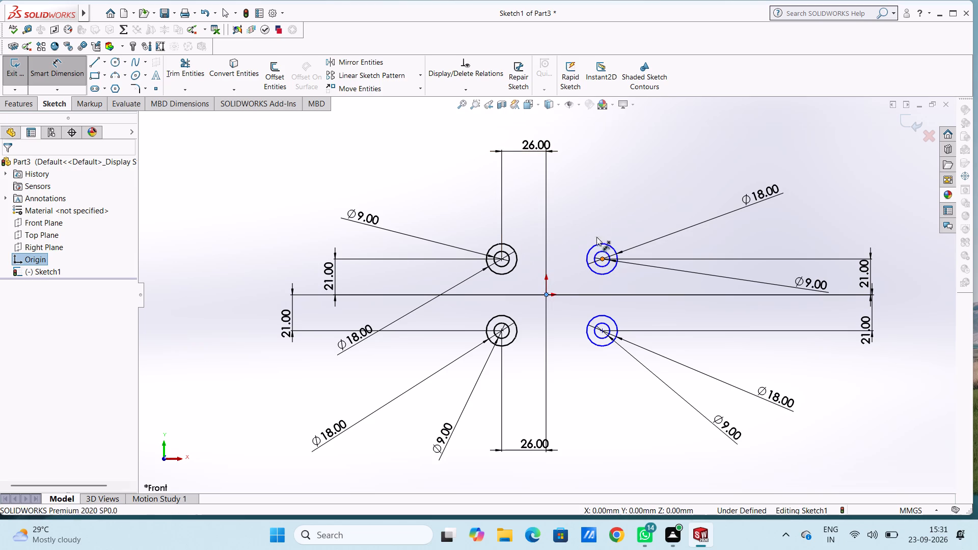
click(579, 149)
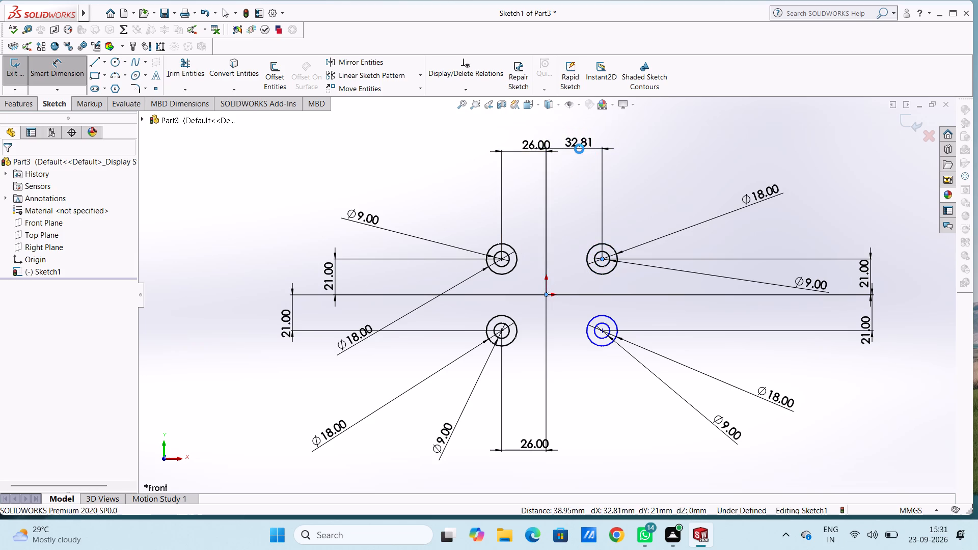
text(26)
key(Return)
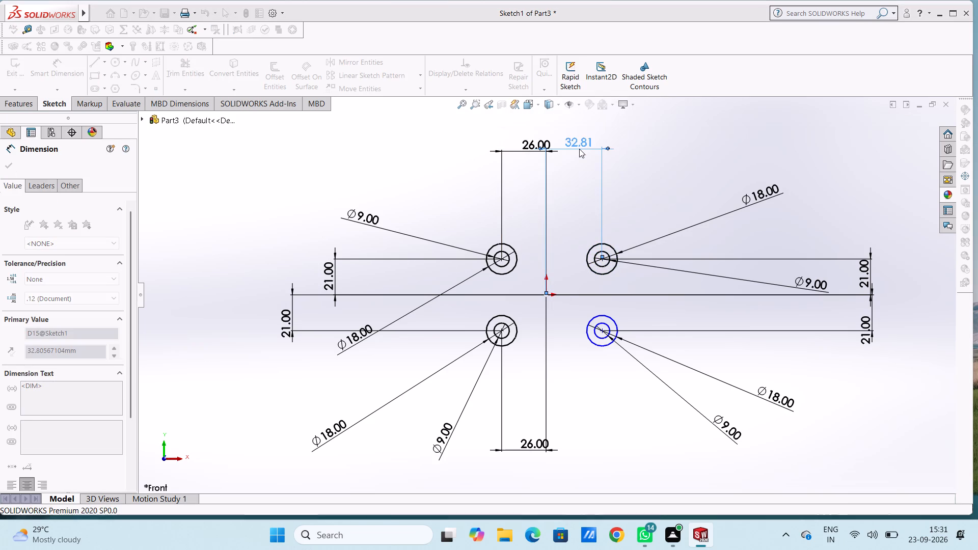
click(441, 176)
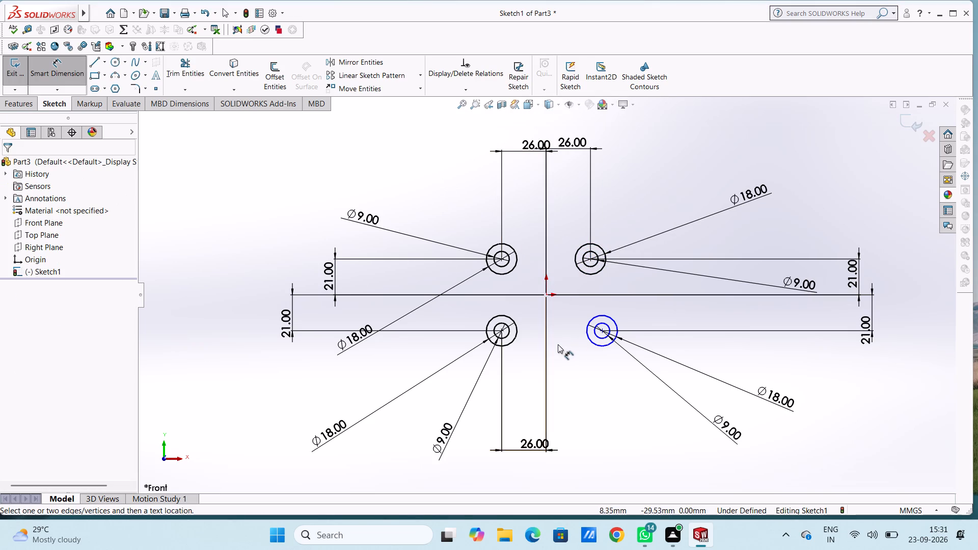
Dimension the horizontal distance between the origin and the lower-right pair's centre as 26 mm.
click(546, 293)
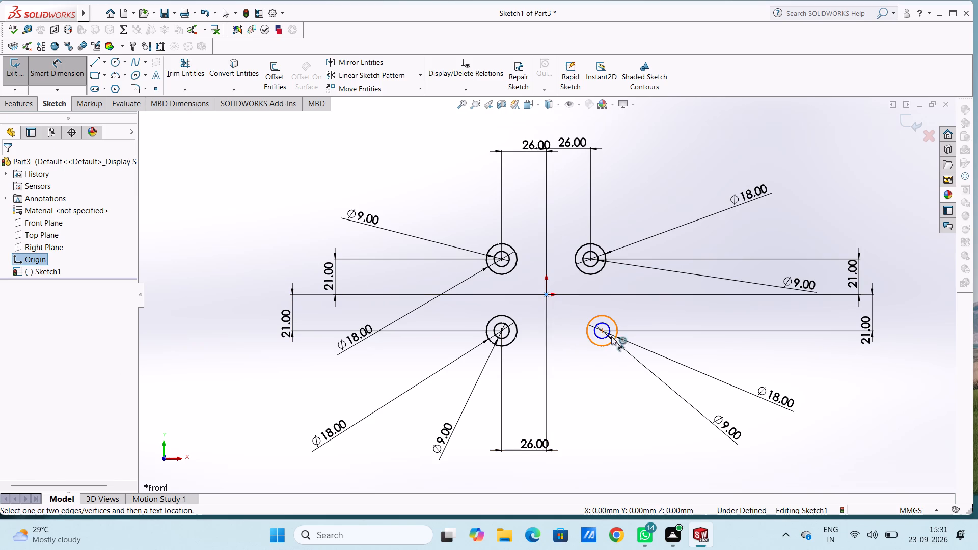
click(603, 331)
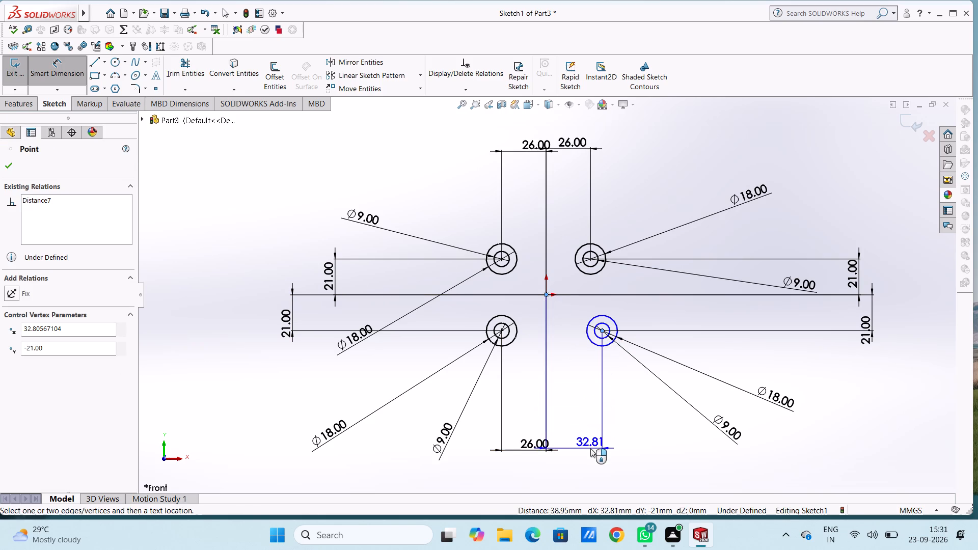
click(591, 449)
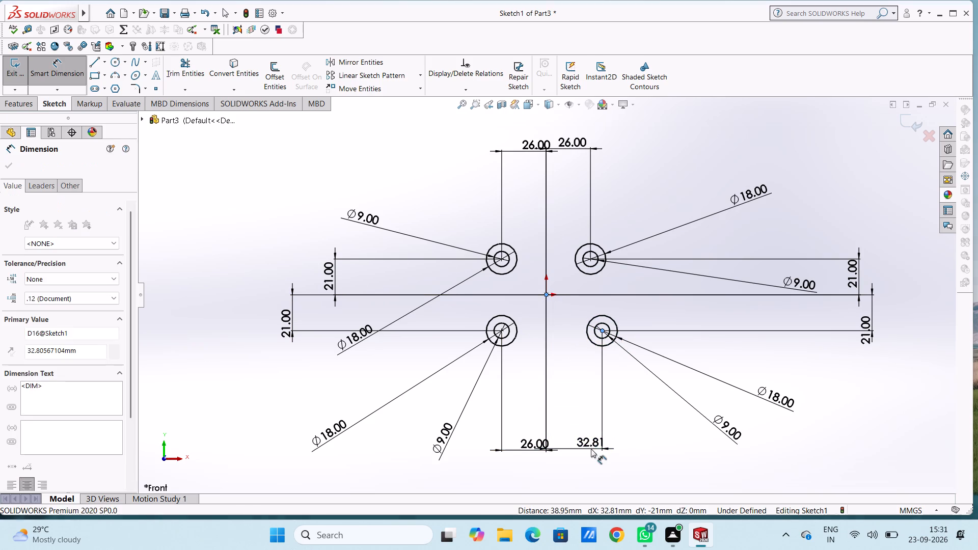
text(26)
key(Return)
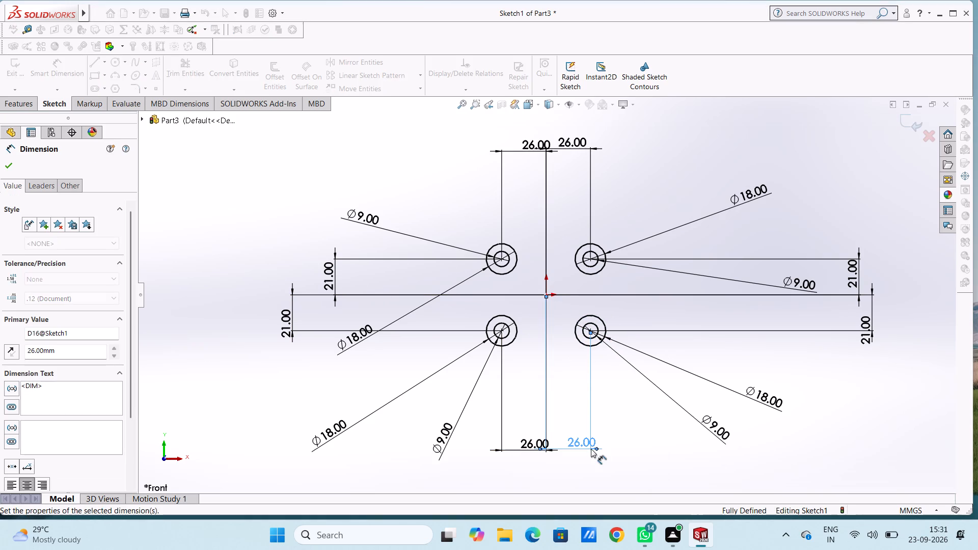
click(560, 373)
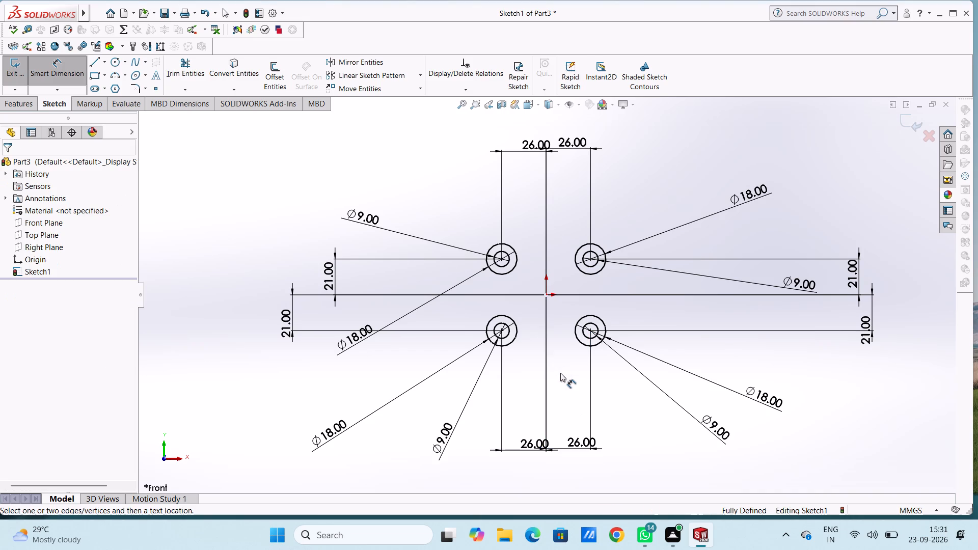
key(Escape)
key(Escape)
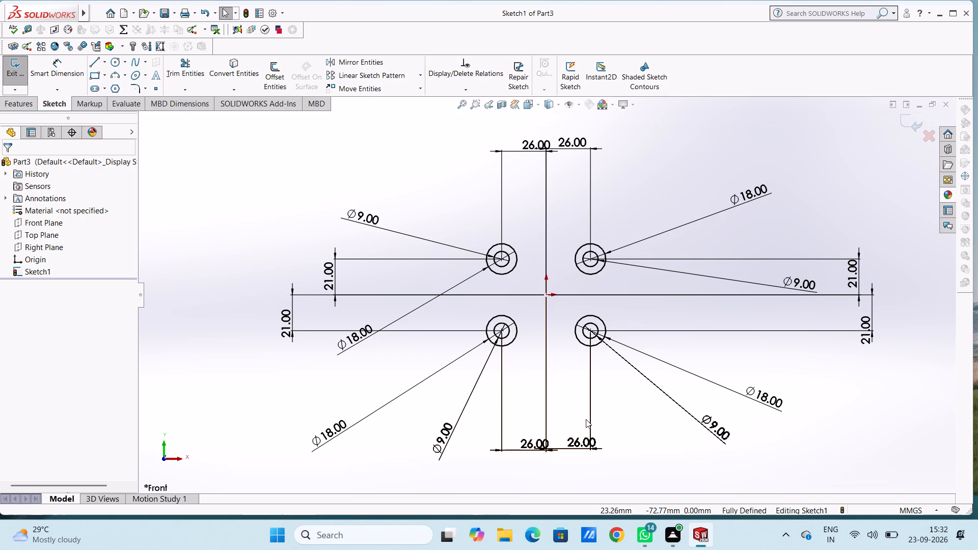
Sketch a 52 mm horizontal line joining the topmost points of the two upper outer circles.
click(97, 61)
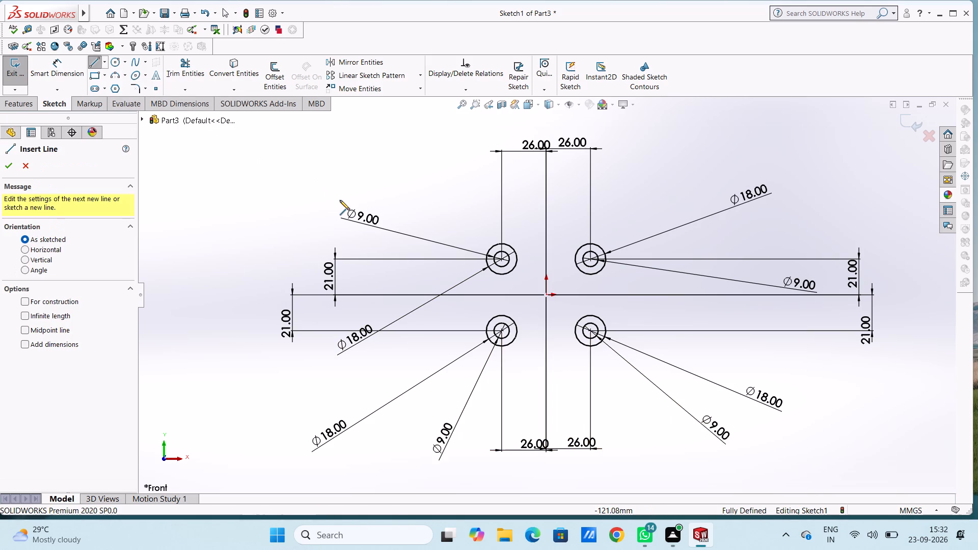
click(501, 242)
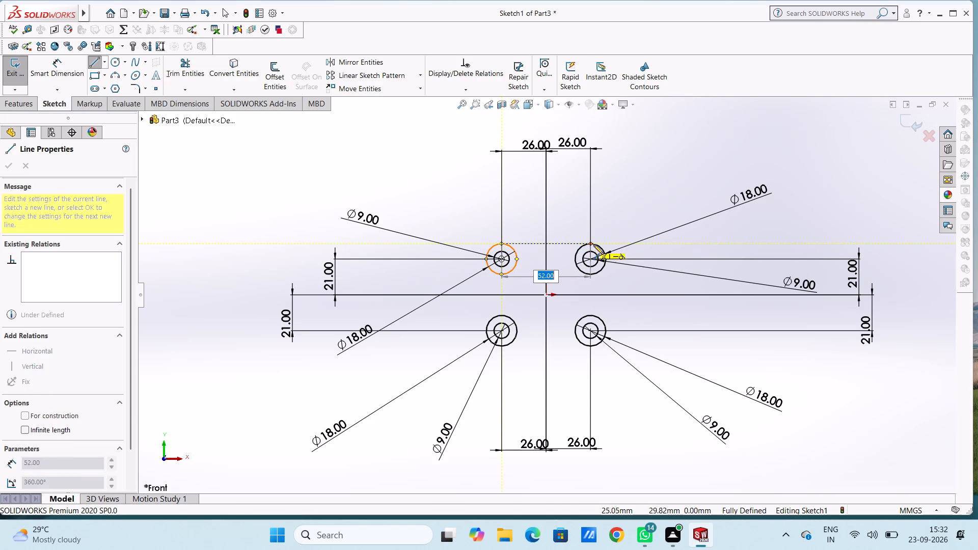
click(590, 243)
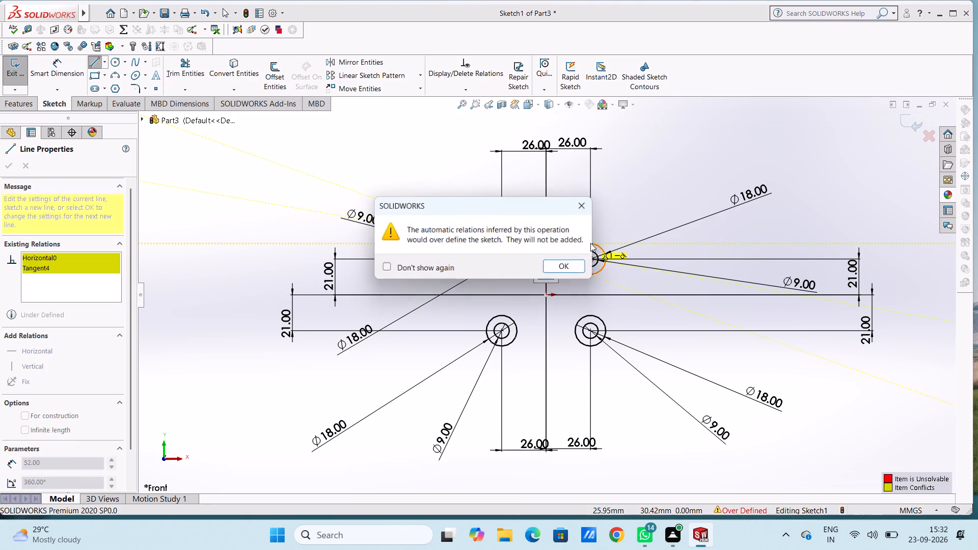
click(582, 204)
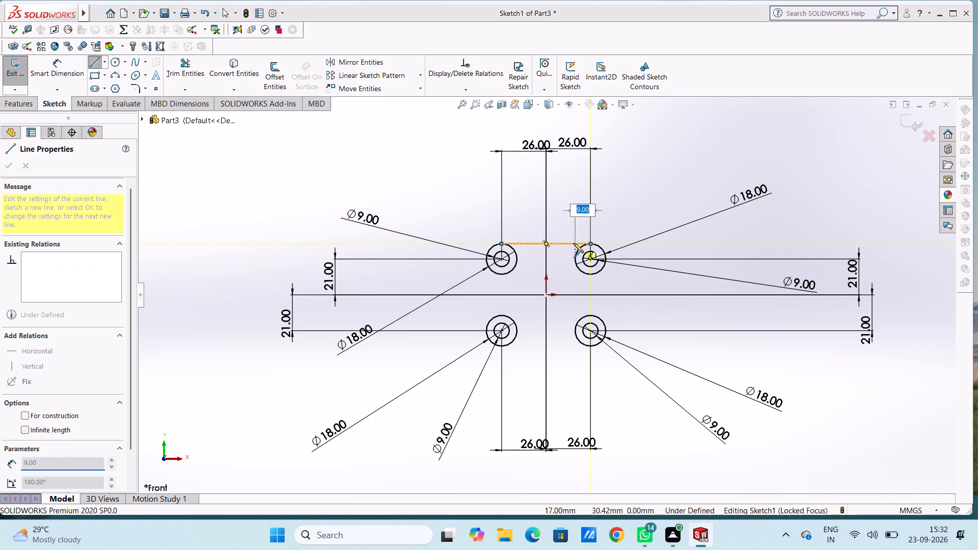
key(Escape)
key(Escape)
key(Escape)
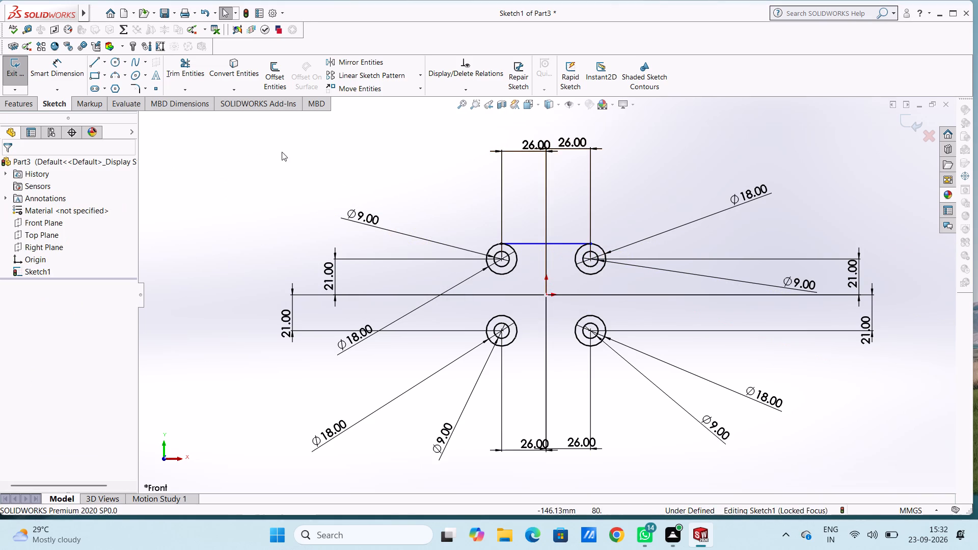
Sketch a 52 mm horizontal line joining the lowest points of the two lower outer circles.
click(95, 62)
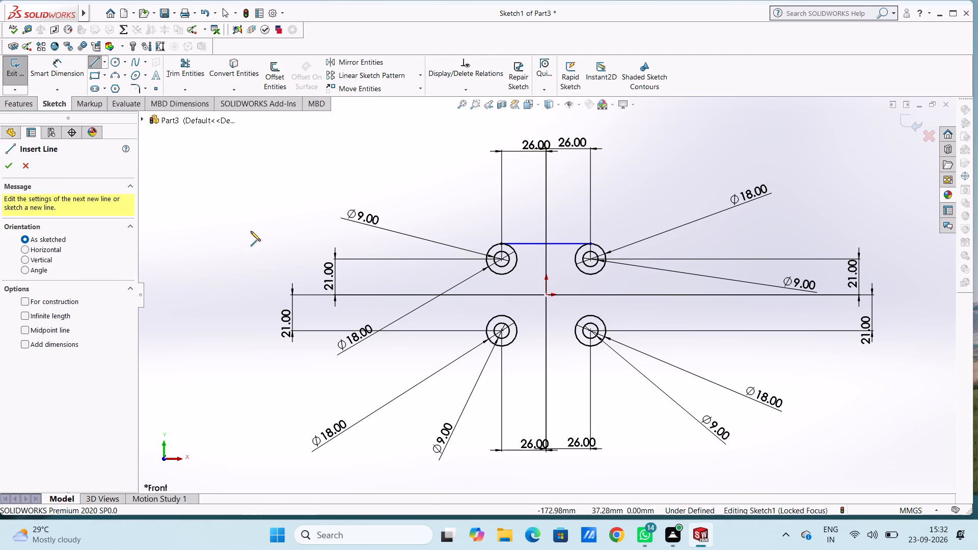
click(500, 346)
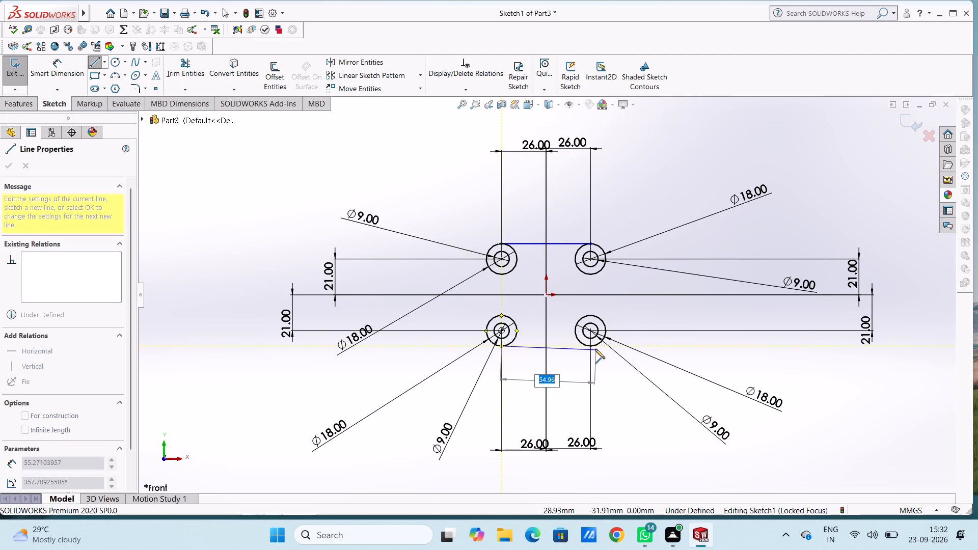
click(590, 347)
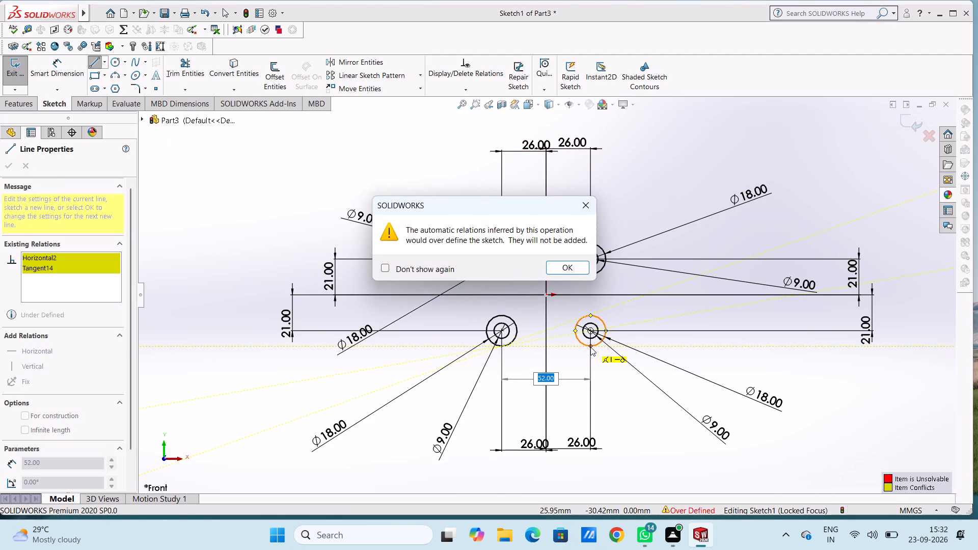
key(Escape)
key(Escape)
key(Escape)
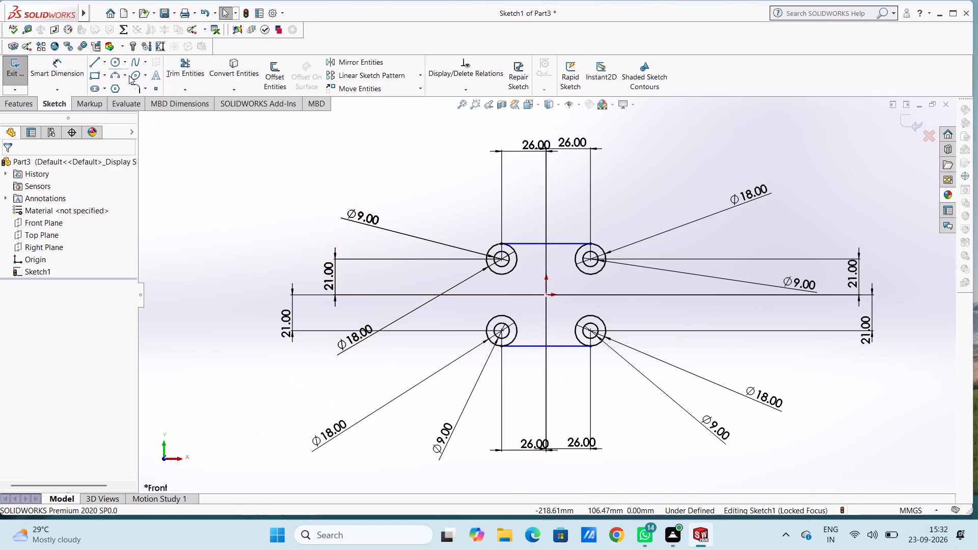
Add a tangent relation between the bottom line and the lower-left outer circle.
scroll(579, 351, down, 6)
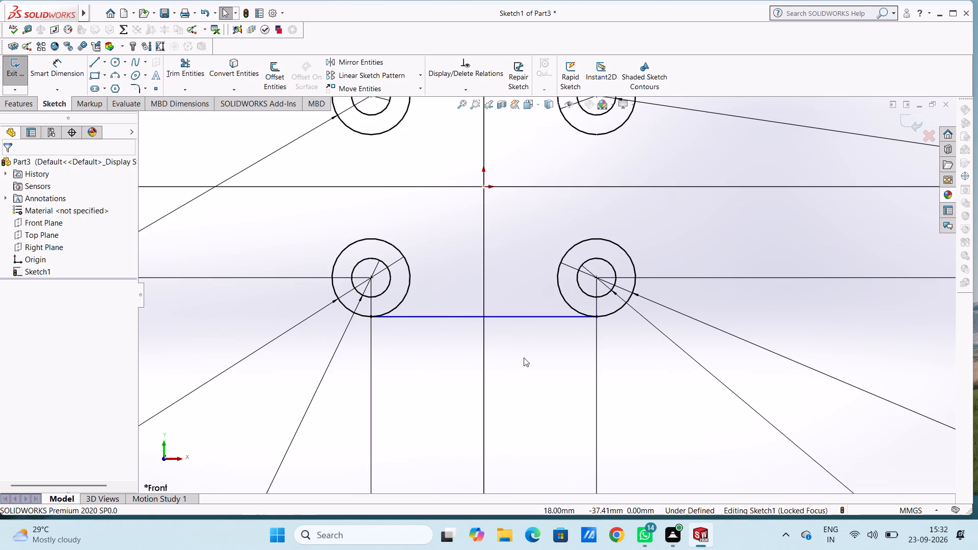
click(427, 318)
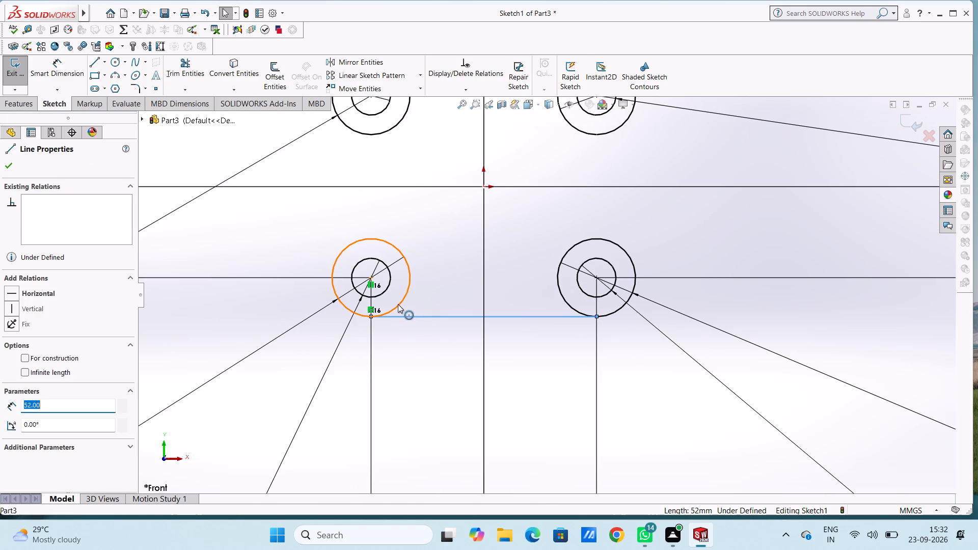
ctrl+click(398, 304)
click(9, 347)
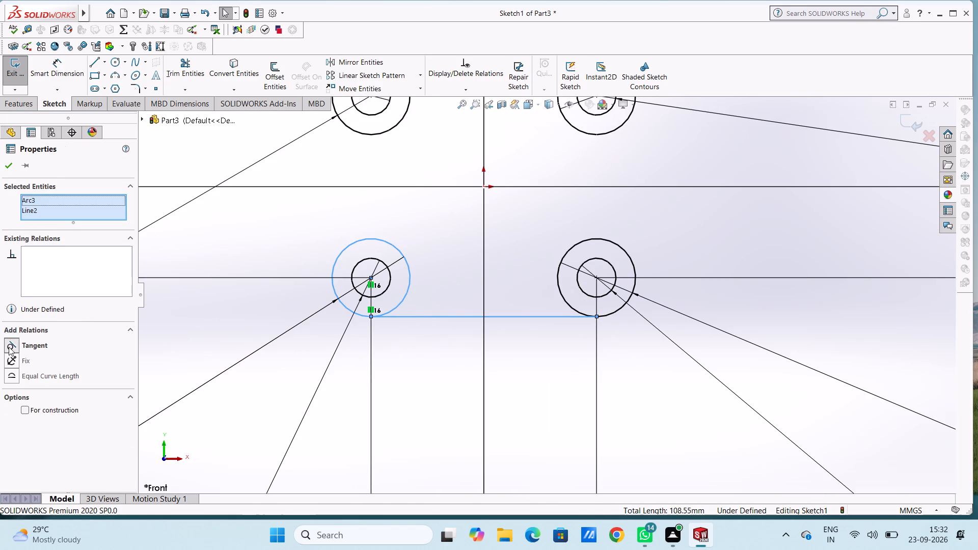
click(262, 310)
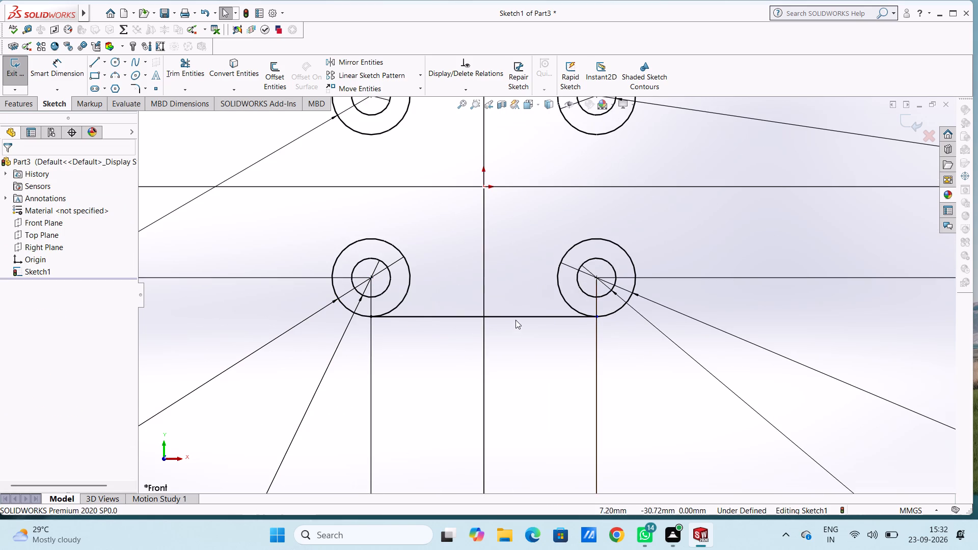
Add a tangent relation between the top line and the upper-left outer circle.
scroll(515, 320, up, 5)
scroll(536, 146, down, 3)
click(442, 186)
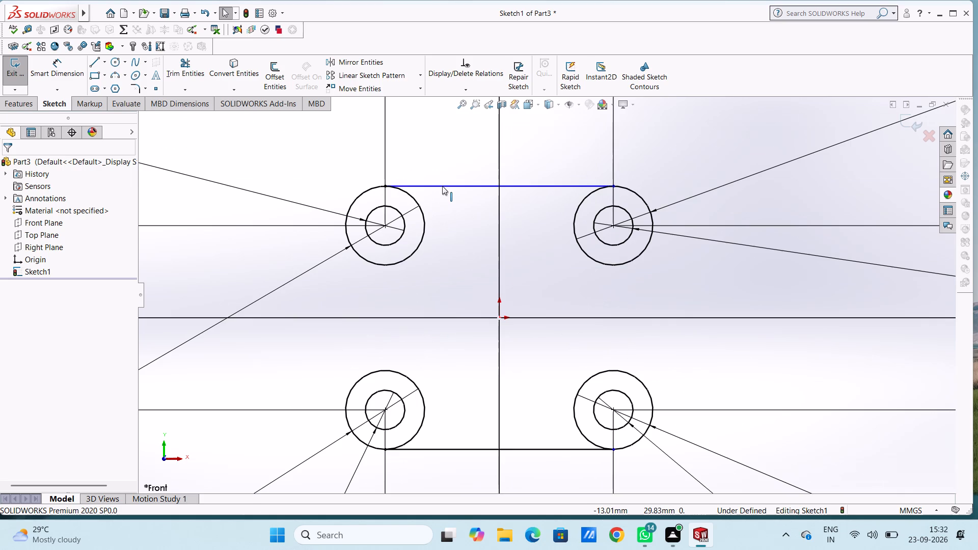
ctrl+click(404, 190)
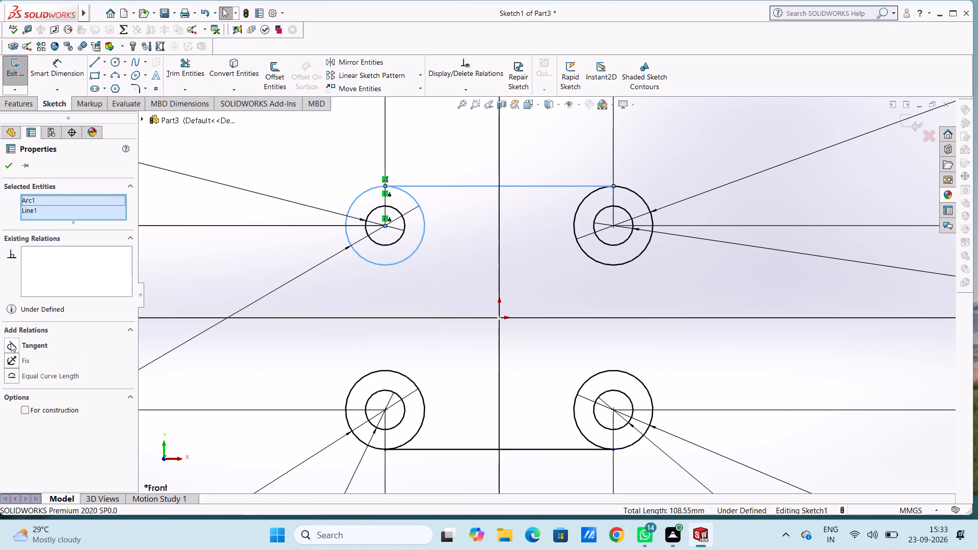
click(11, 343)
click(213, 270)
scroll(213, 270, up, 4)
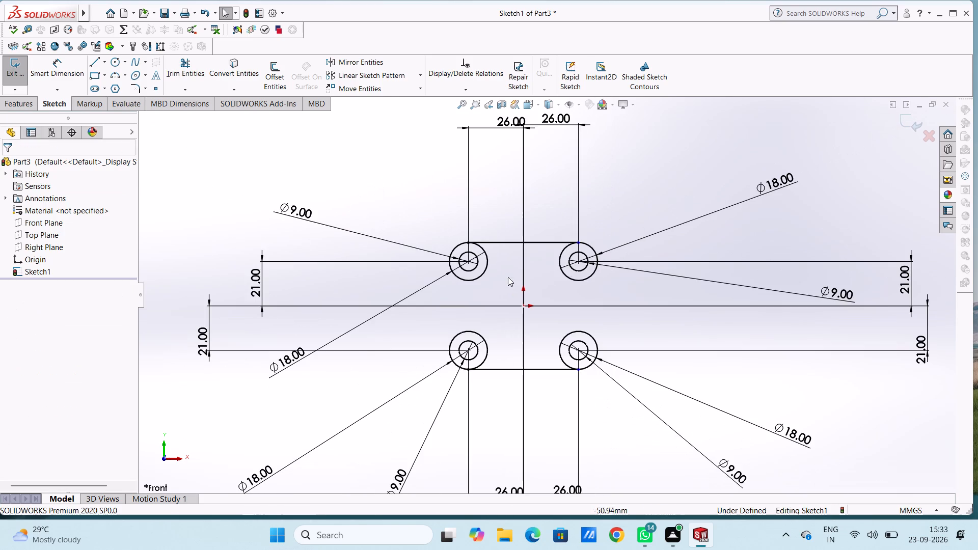
Sketch an outward-bulging three-point arc of radius 60 mm joining the leftmost points of the two left outer circles.
click(113, 76)
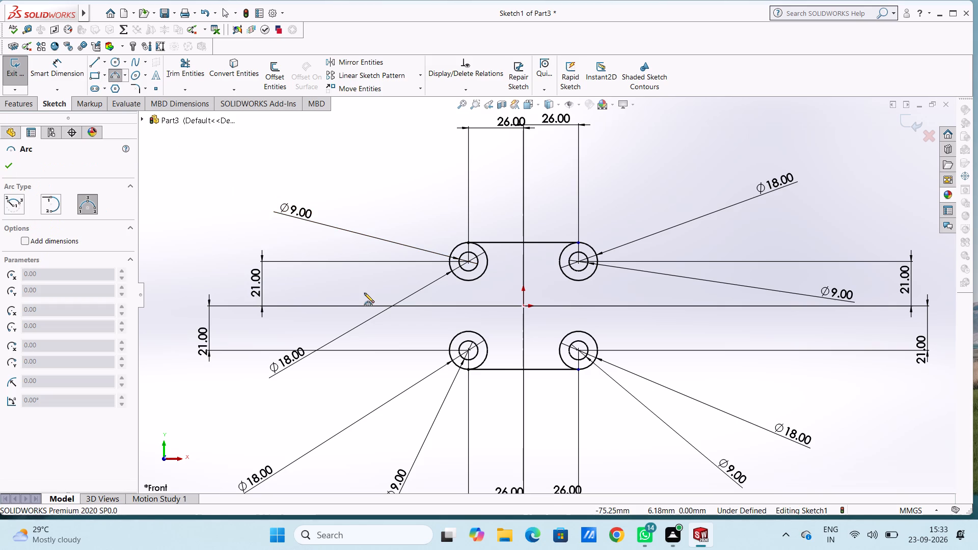
click(447, 262)
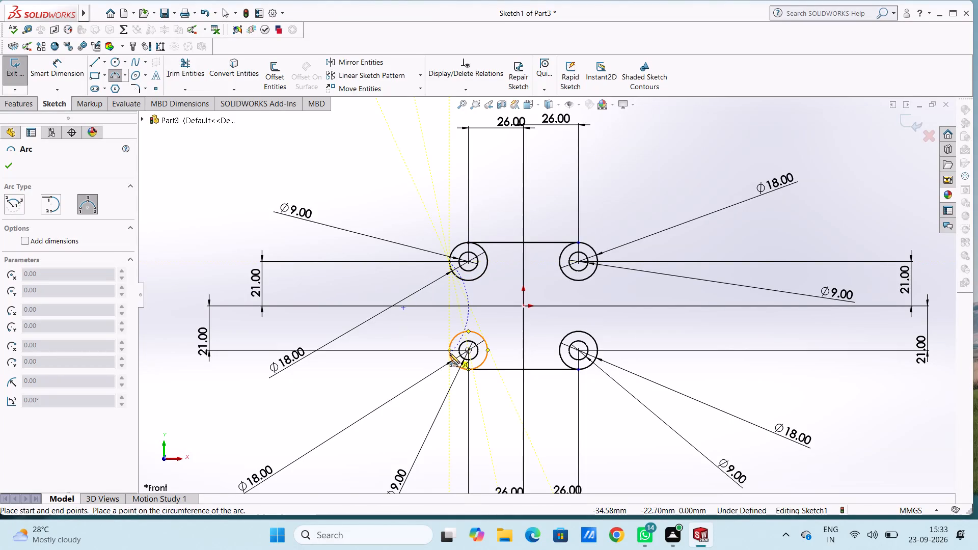
click(450, 352)
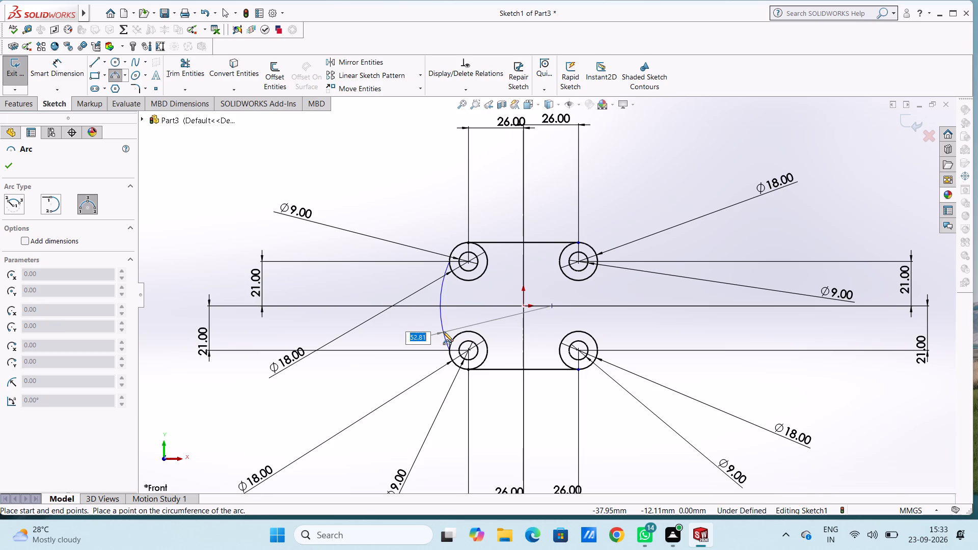
text(60)
key(Return)
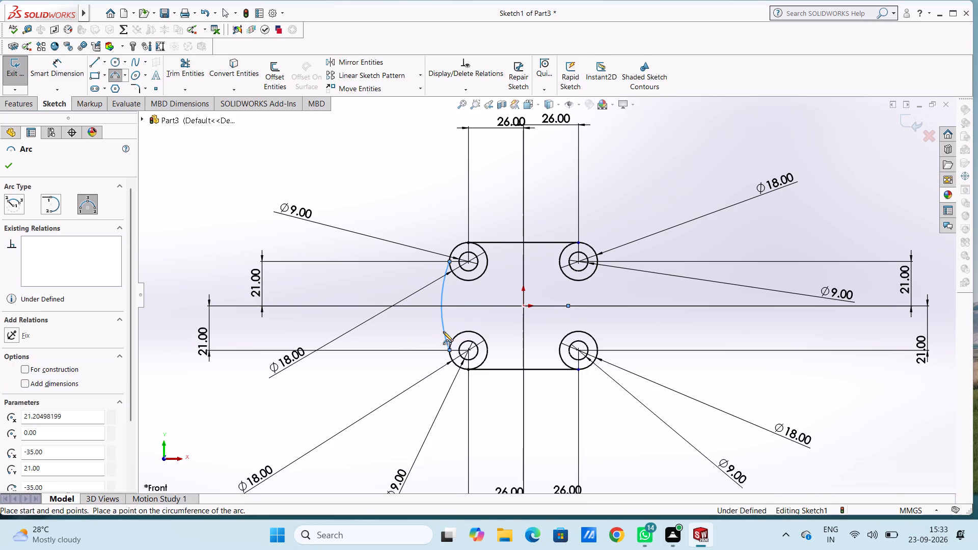
Sketch an outward-bulging three-point arc of radius 60 mm joining the rightmost points of the two right outer circles.
click(597, 261)
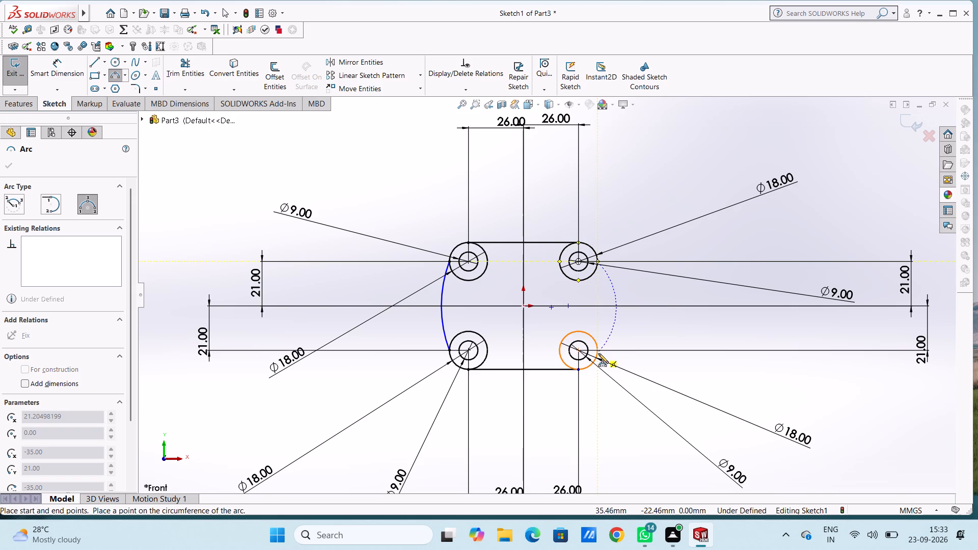
click(599, 351)
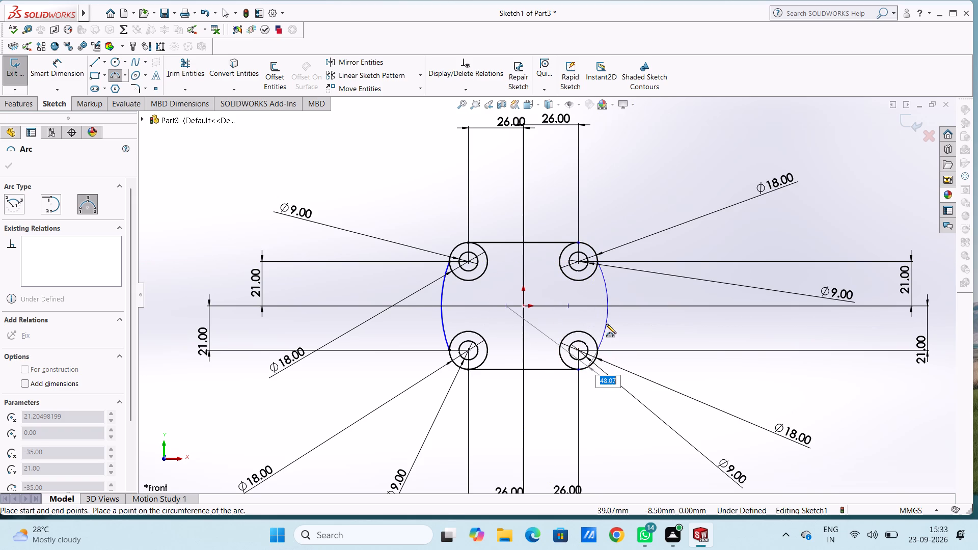
text(60)
key(Return)
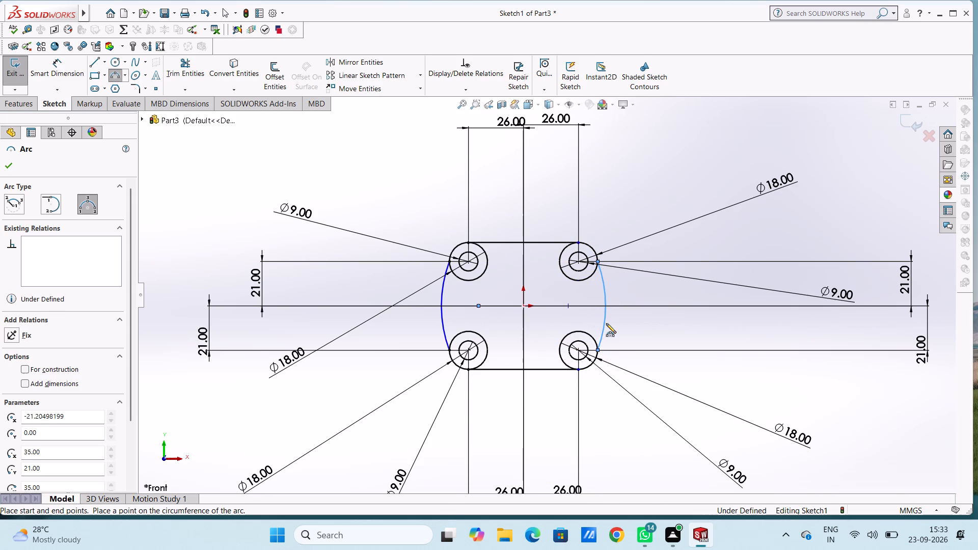
key(Escape)
key(Escape)
key(Escape)
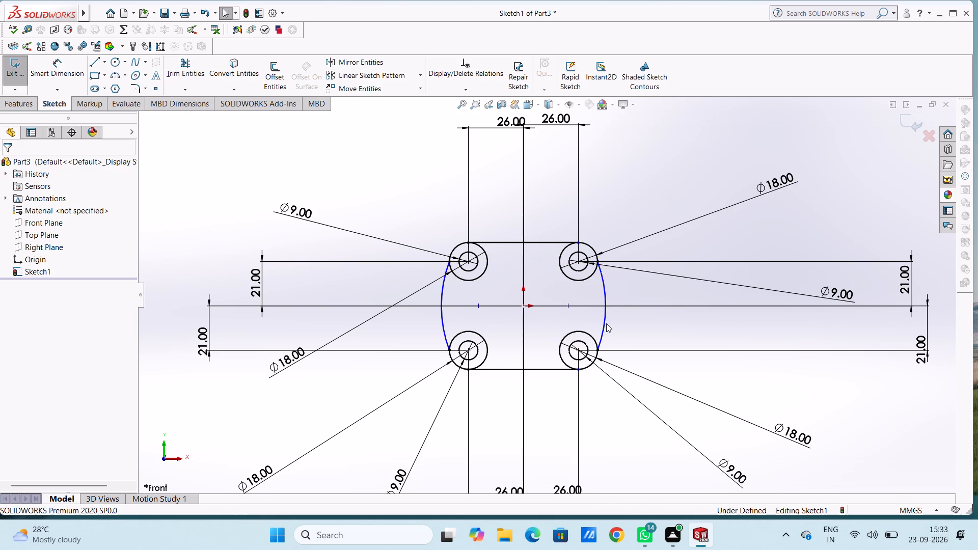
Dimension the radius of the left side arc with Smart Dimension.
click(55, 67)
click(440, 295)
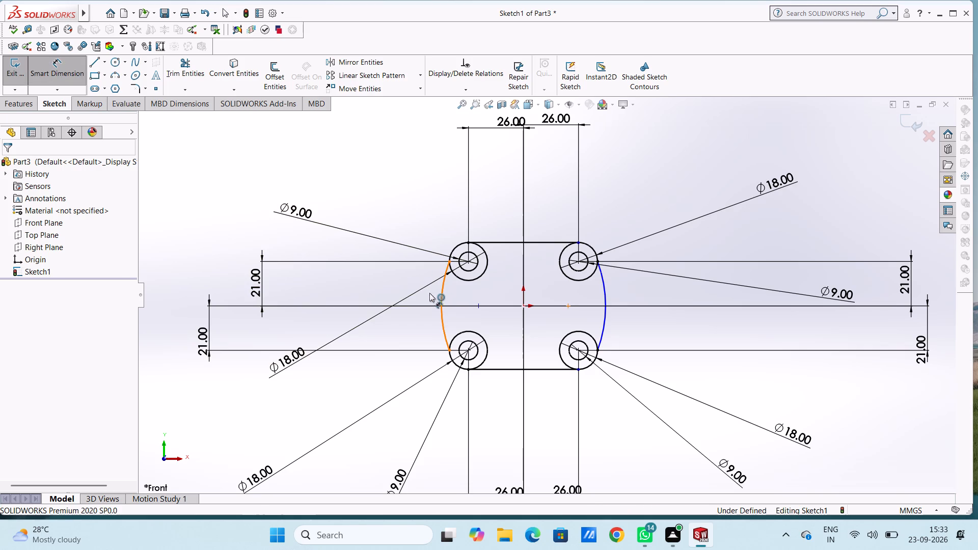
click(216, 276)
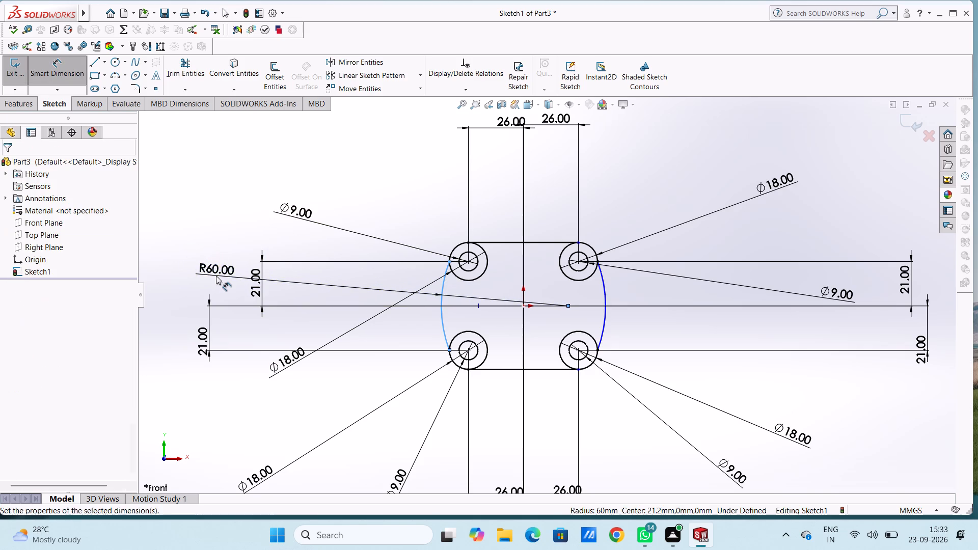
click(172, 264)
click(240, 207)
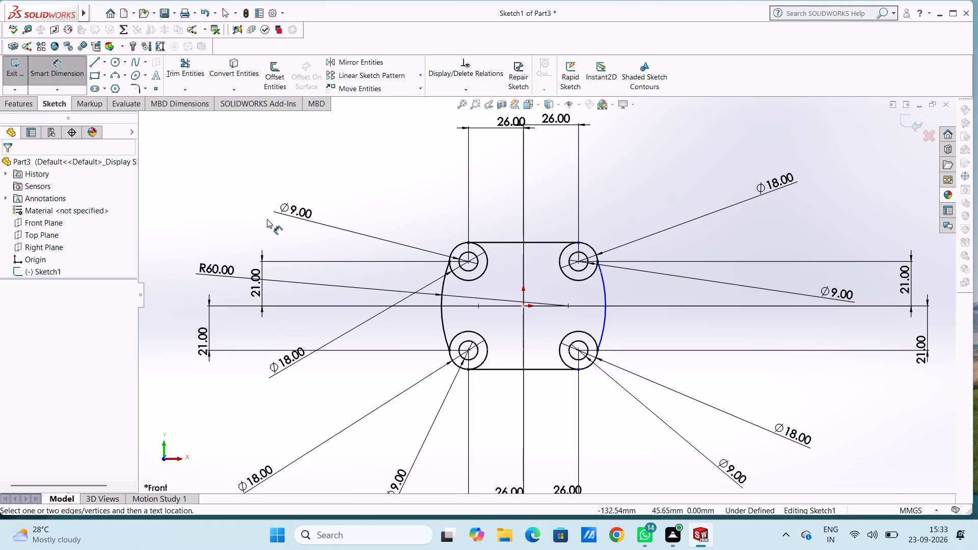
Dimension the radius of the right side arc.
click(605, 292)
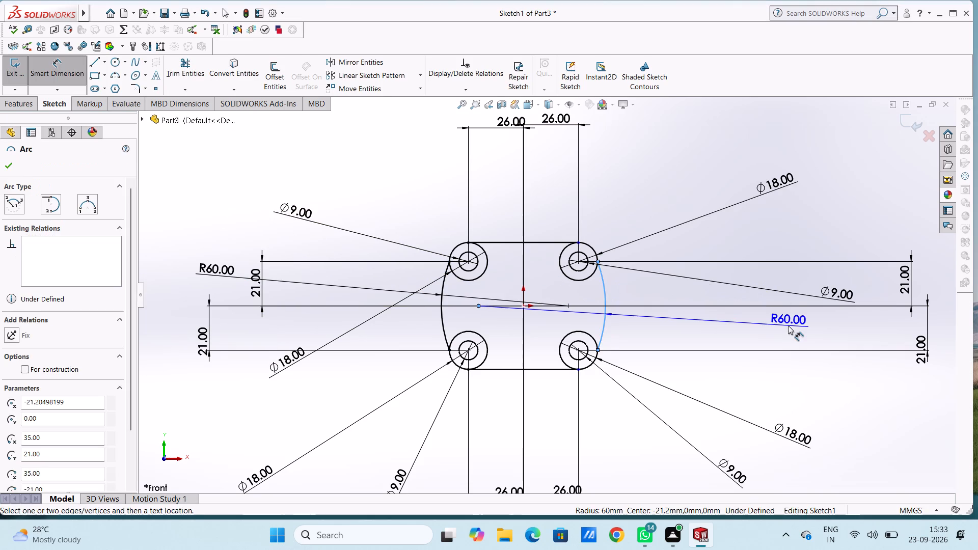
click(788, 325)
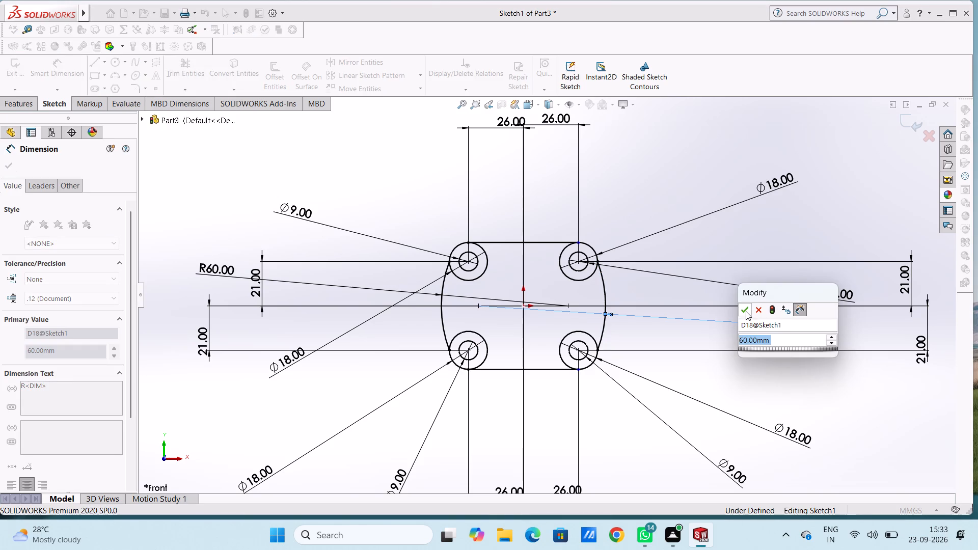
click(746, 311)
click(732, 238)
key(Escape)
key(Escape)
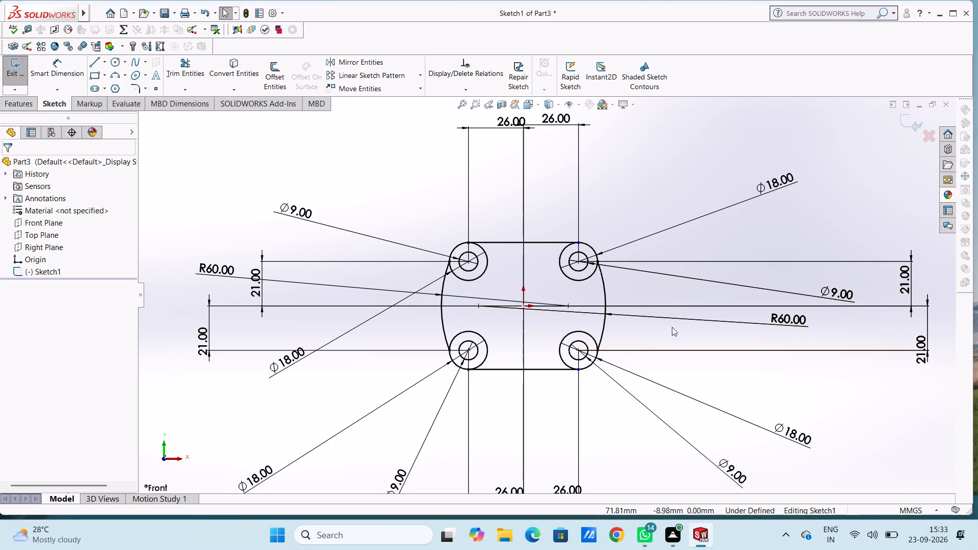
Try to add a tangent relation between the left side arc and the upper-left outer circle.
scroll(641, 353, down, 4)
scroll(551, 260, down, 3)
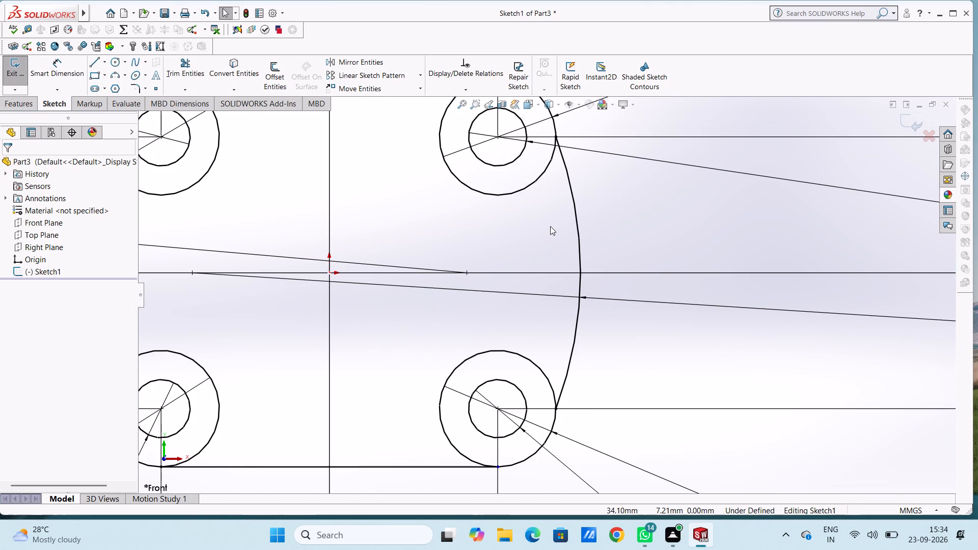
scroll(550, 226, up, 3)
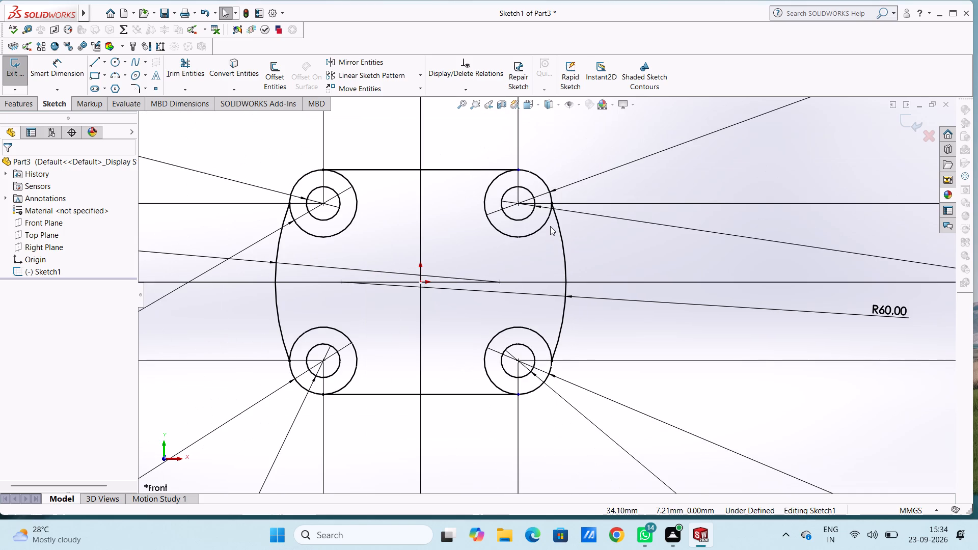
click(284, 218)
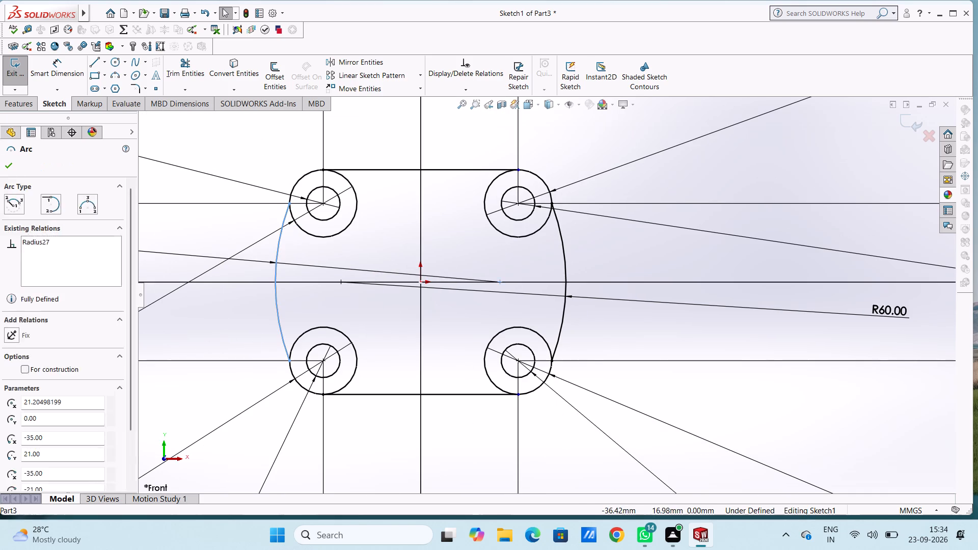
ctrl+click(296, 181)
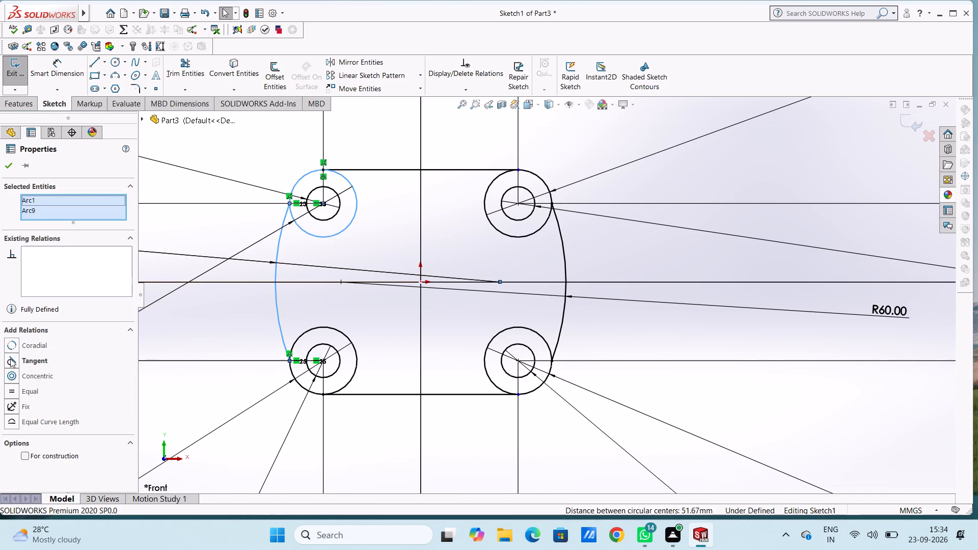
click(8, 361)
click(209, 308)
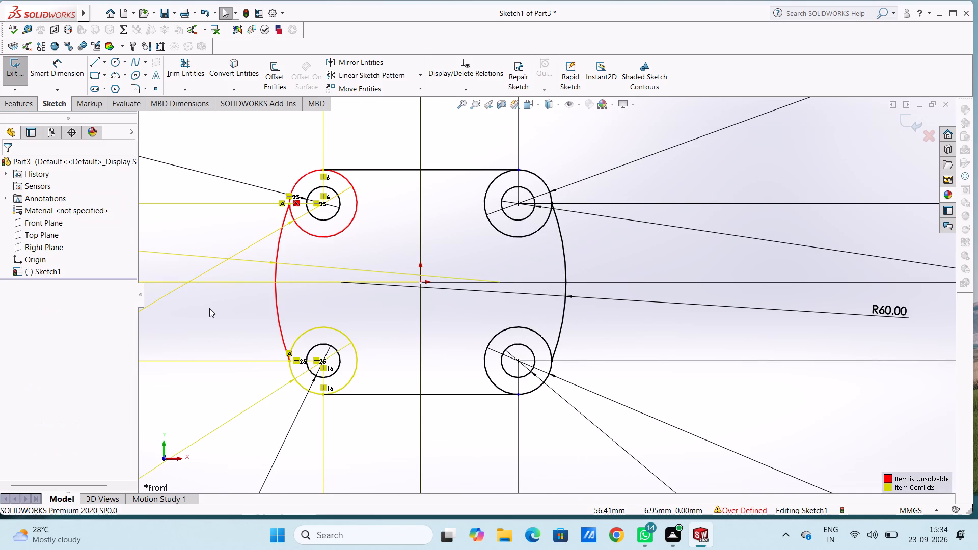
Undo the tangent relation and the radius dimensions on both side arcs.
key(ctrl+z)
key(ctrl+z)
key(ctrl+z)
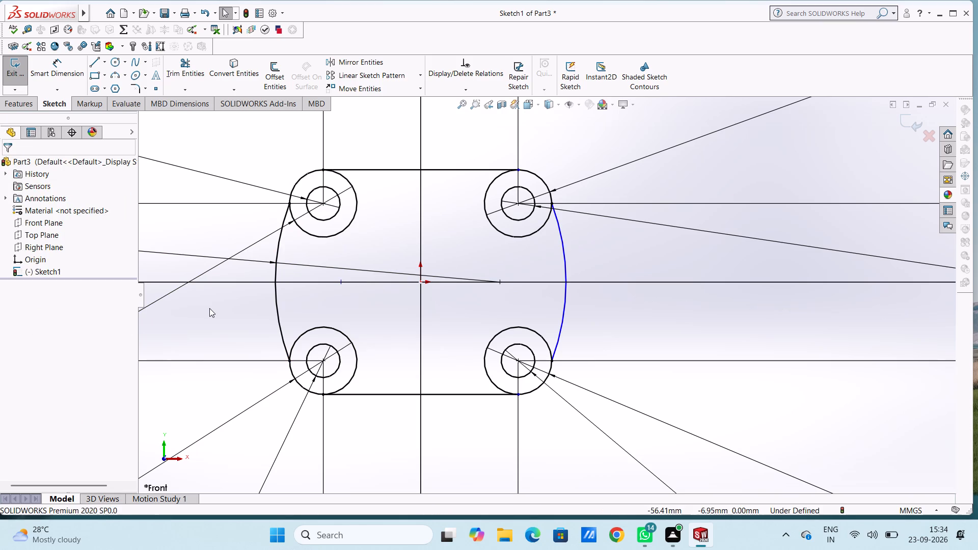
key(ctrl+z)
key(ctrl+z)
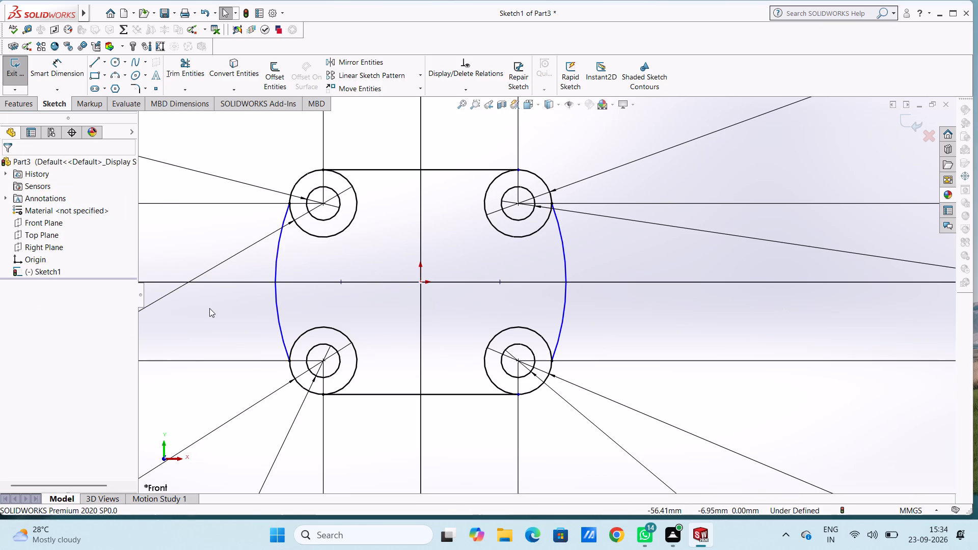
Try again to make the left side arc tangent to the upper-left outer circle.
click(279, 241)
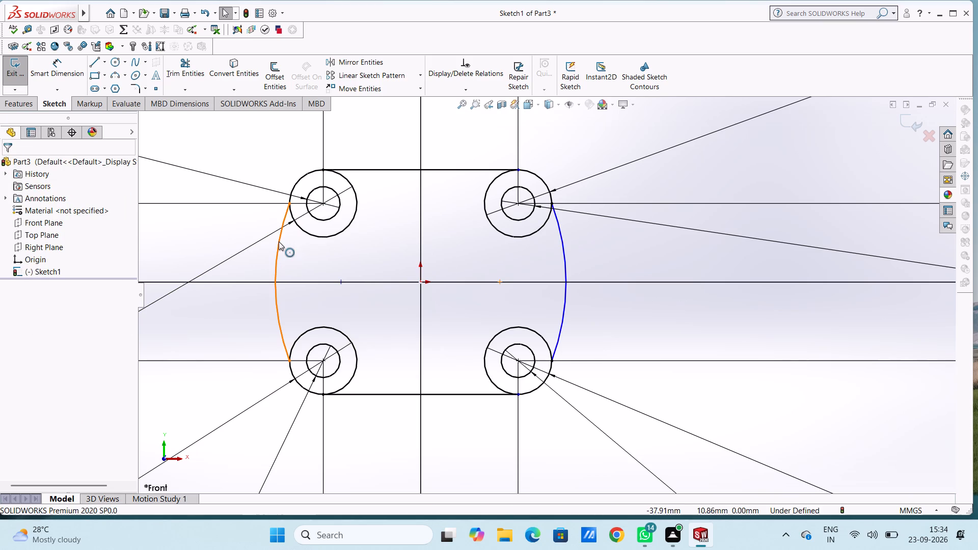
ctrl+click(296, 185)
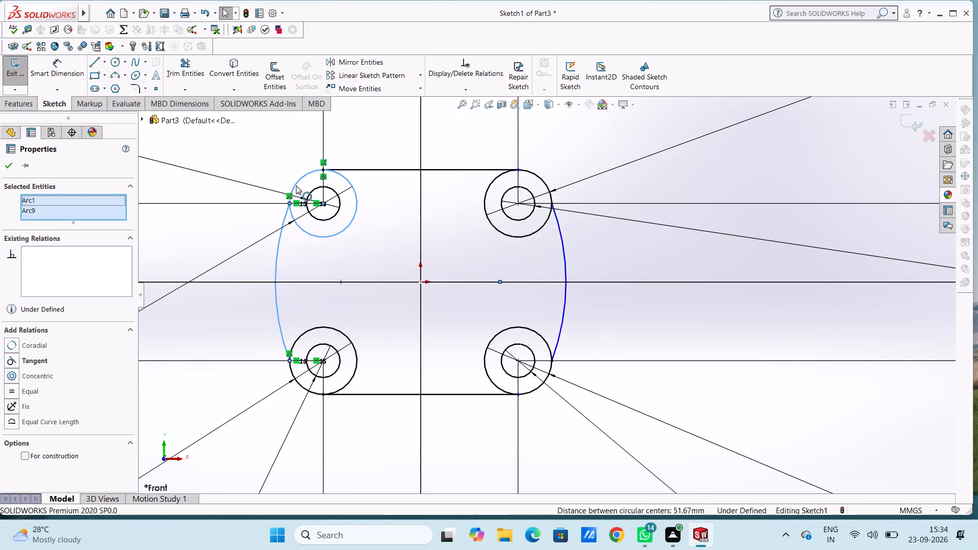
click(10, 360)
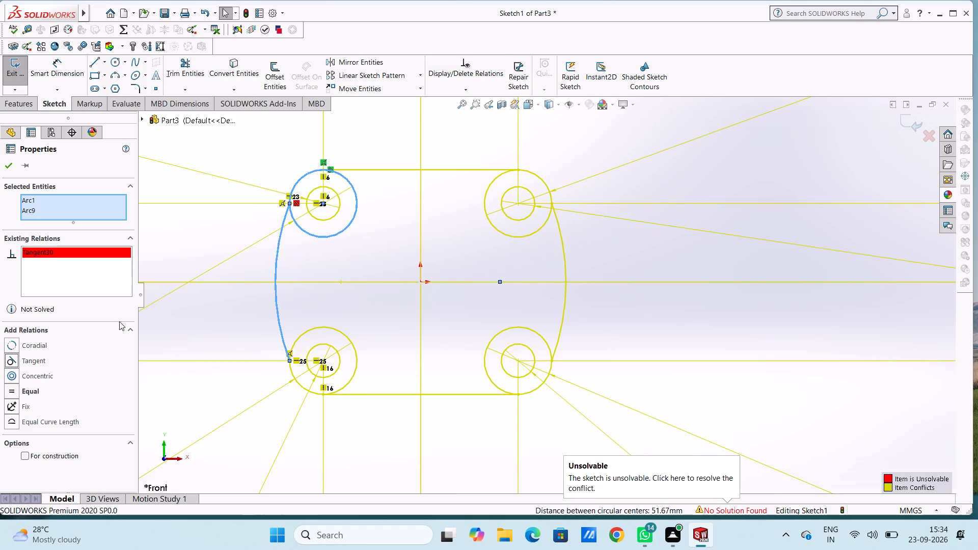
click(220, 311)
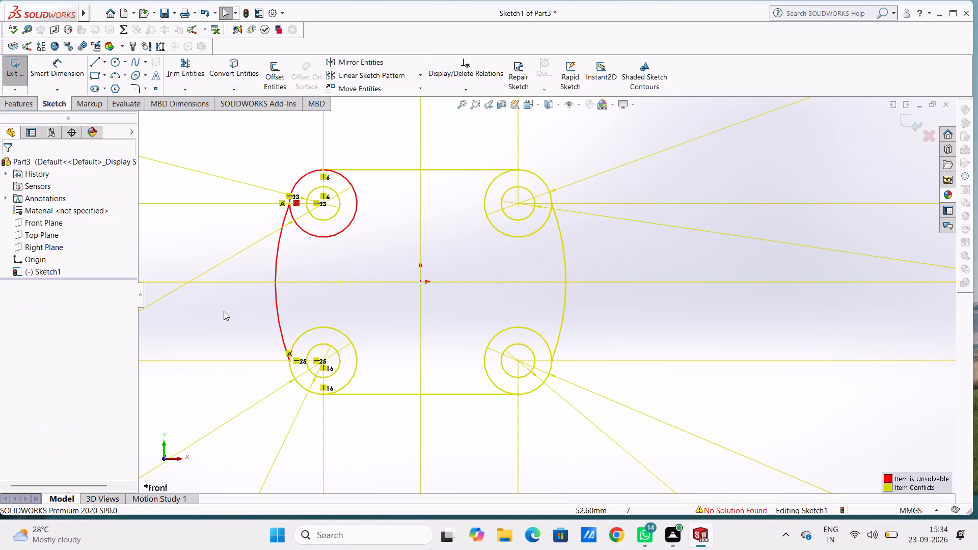
Undo the tangent relation and the creation of both side arcs.
key(ctrl+z)
key(ctrl+z)
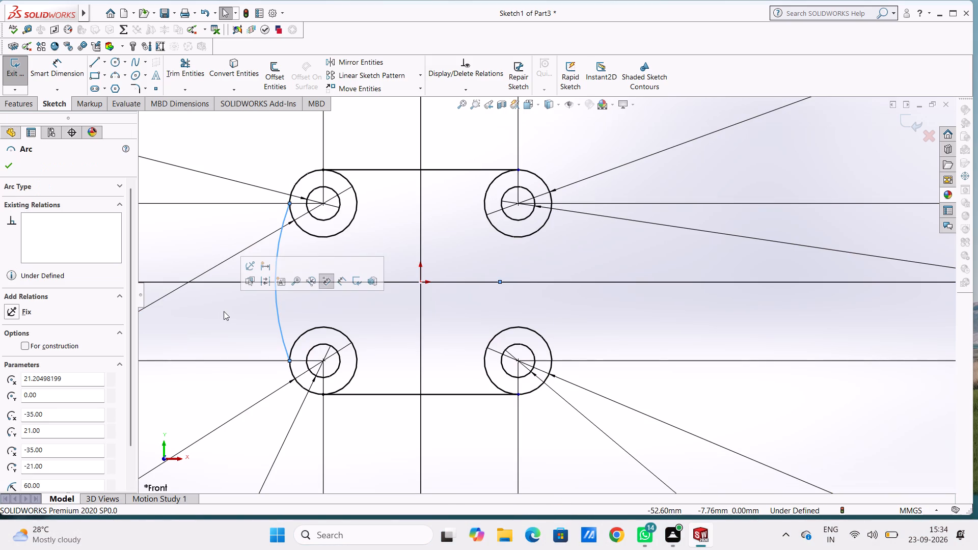
key(ctrl+z)
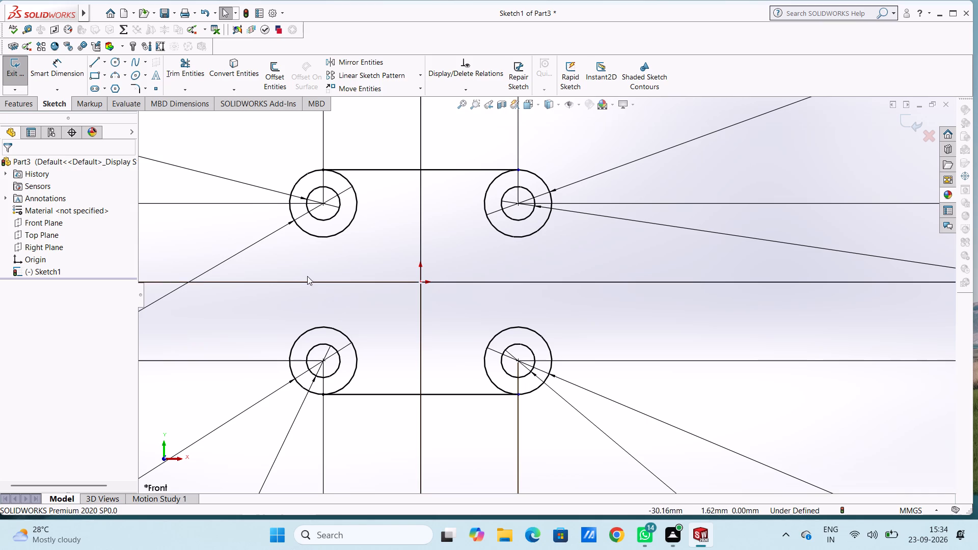
Sketch an outward-bulging three-point arc of about 74 mm radius joining the outer left sides of the two left outer circles.
click(116, 74)
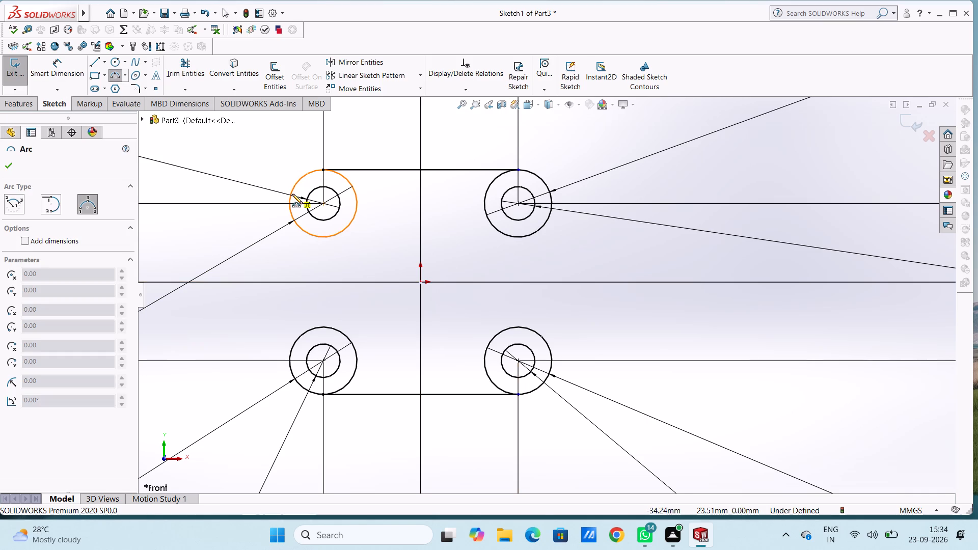
click(290, 191)
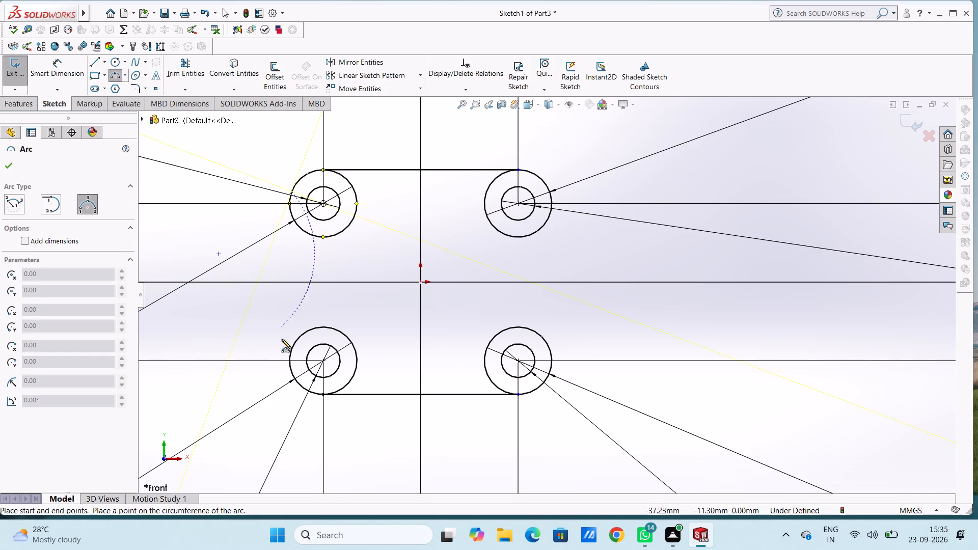
click(291, 370)
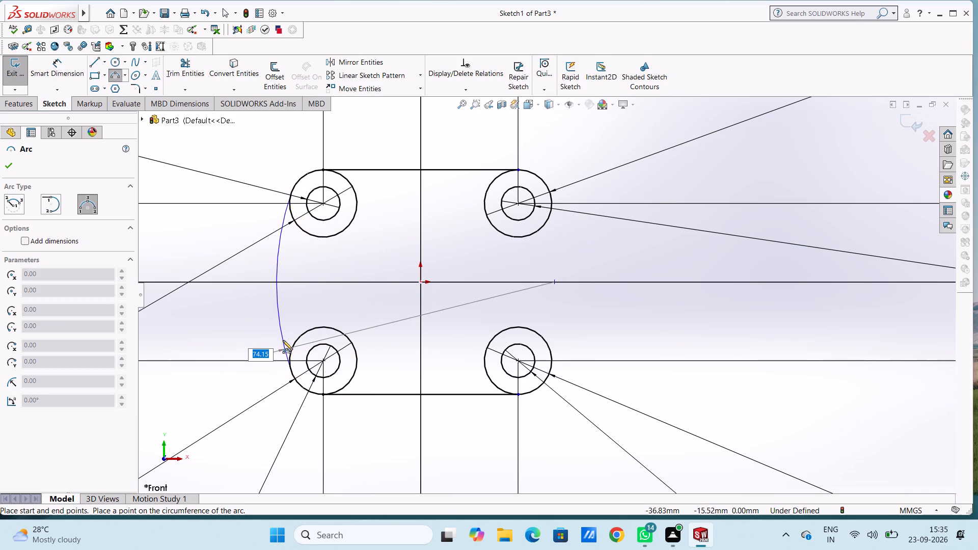
click(283, 340)
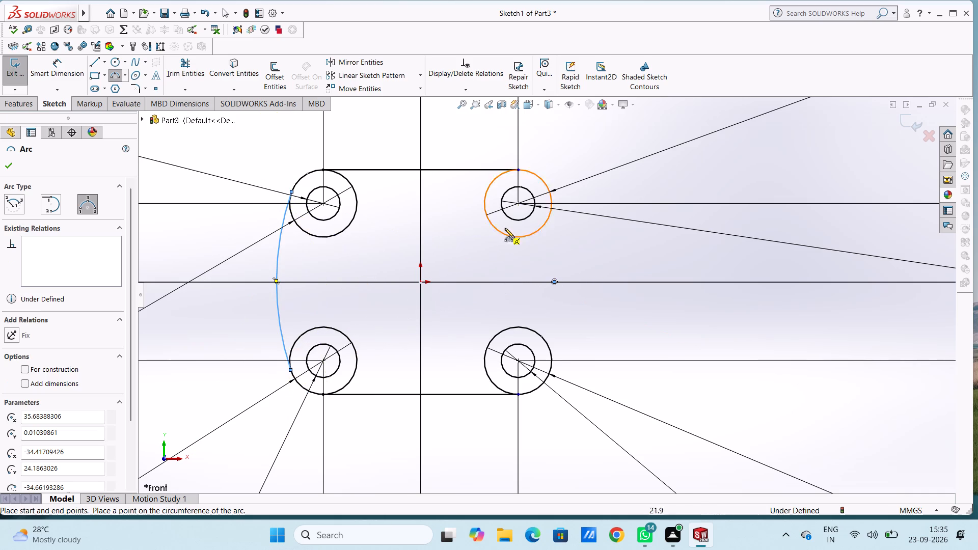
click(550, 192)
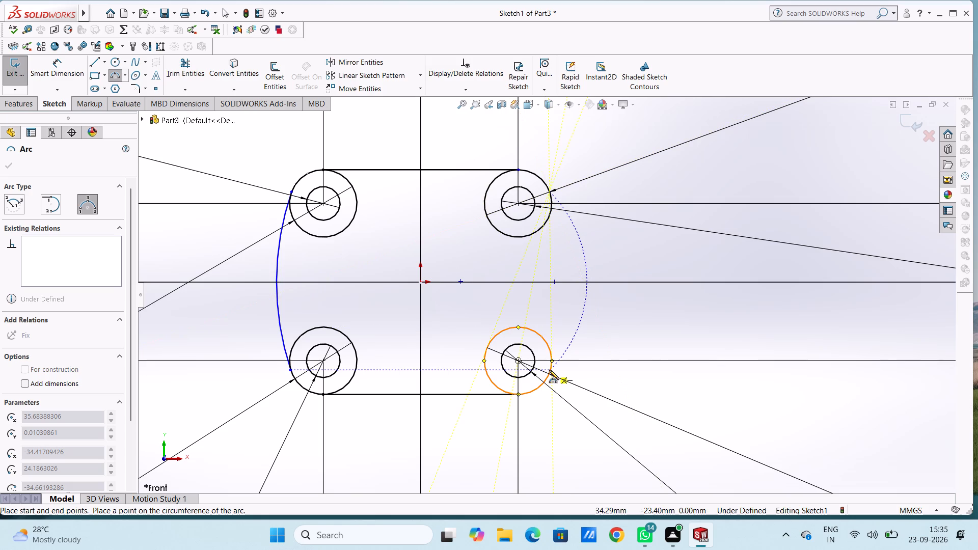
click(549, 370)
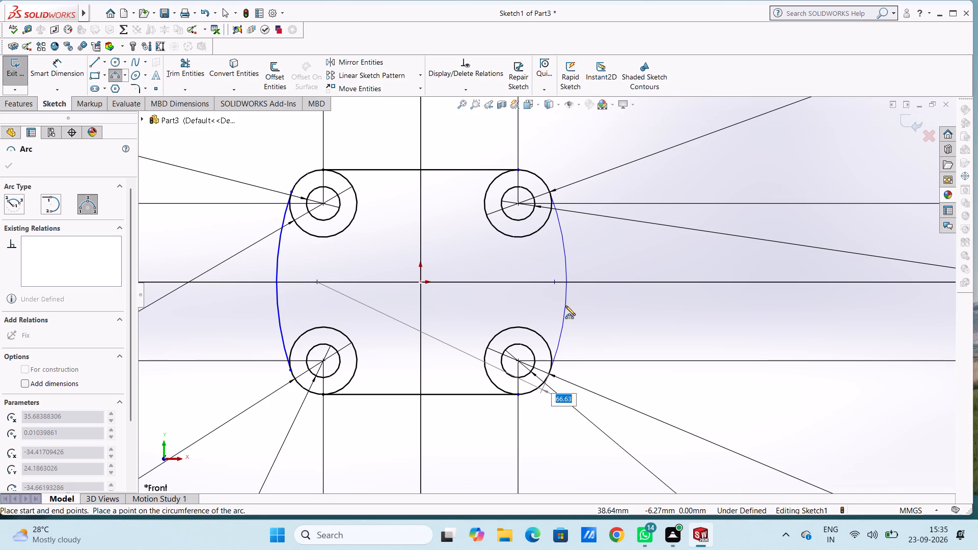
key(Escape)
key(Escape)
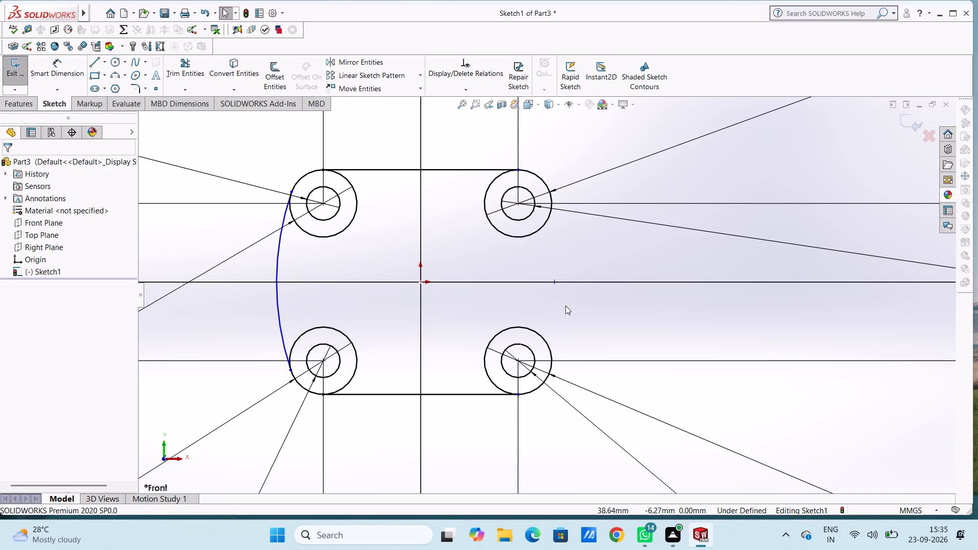
Dimension the radius of the new left side arc.
scroll(360, 258, up, 1)
click(47, 69)
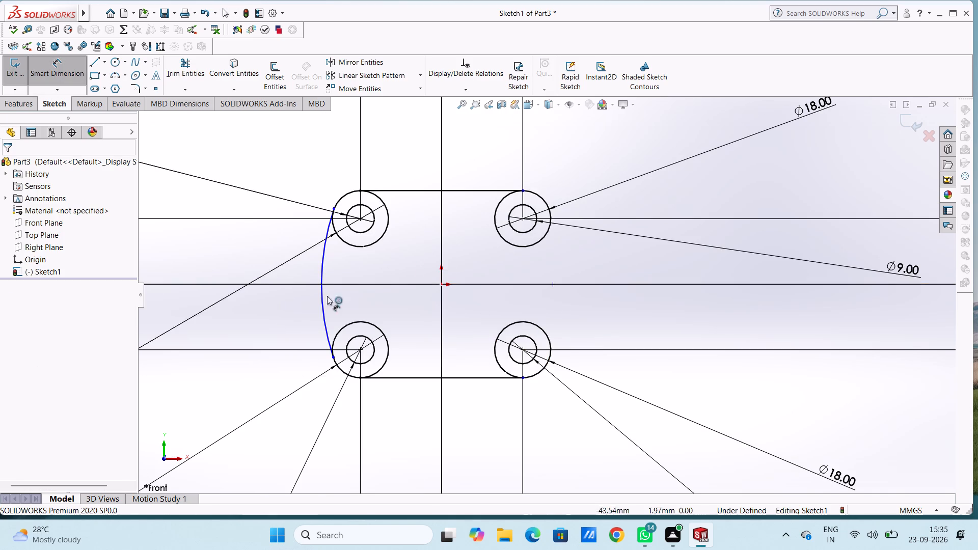
click(322, 299)
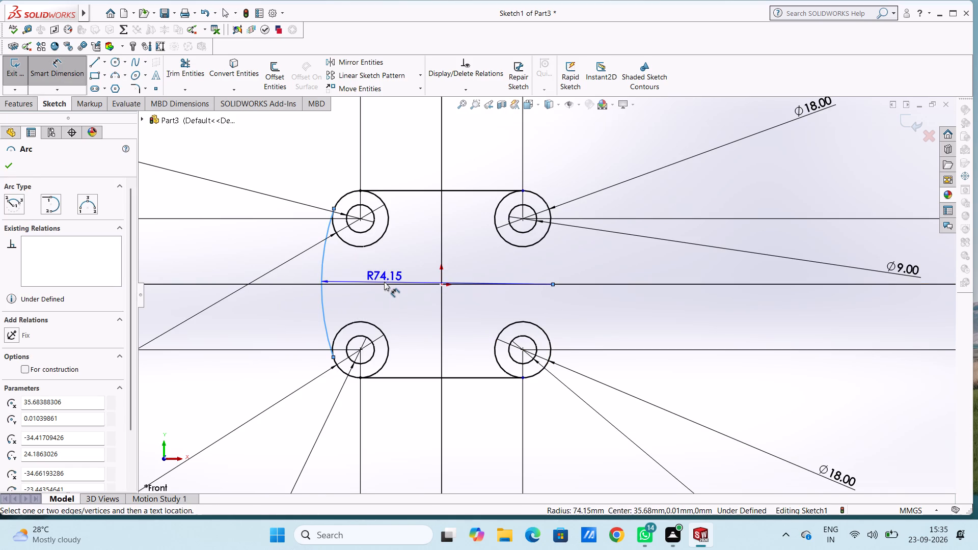
click(384, 282)
click(344, 267)
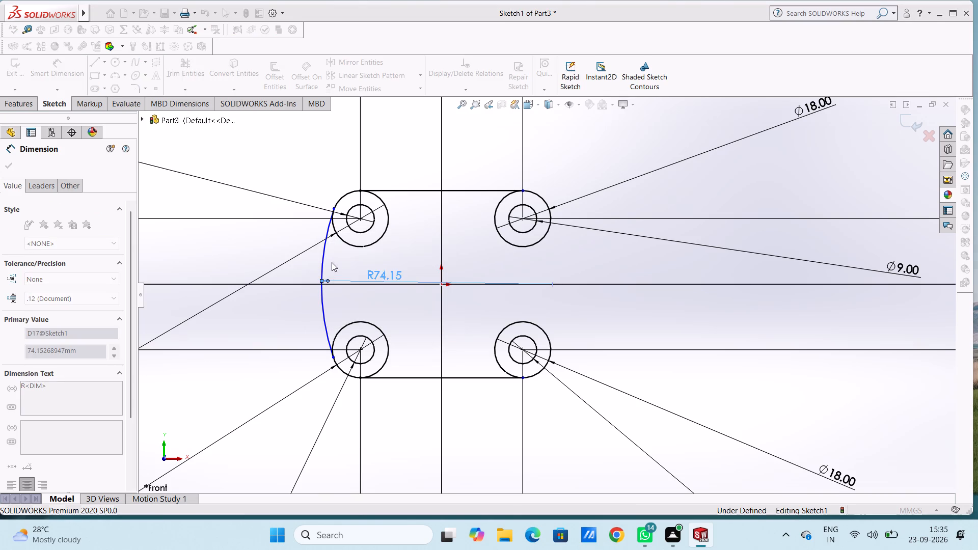
click(300, 245)
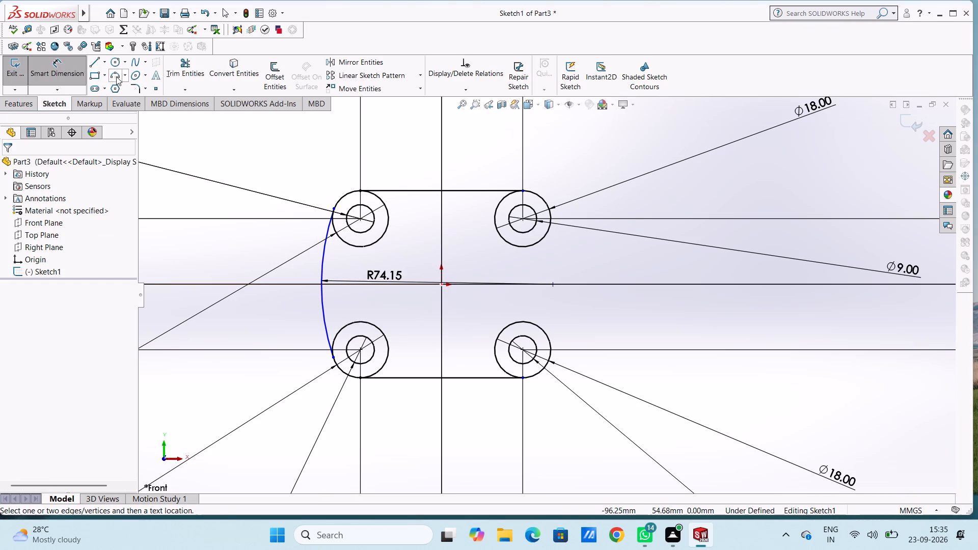
Sketch an outward-bulging three-point arc of radius 74.15 mm joining the outer right sides of the two right outer circles.
click(116, 76)
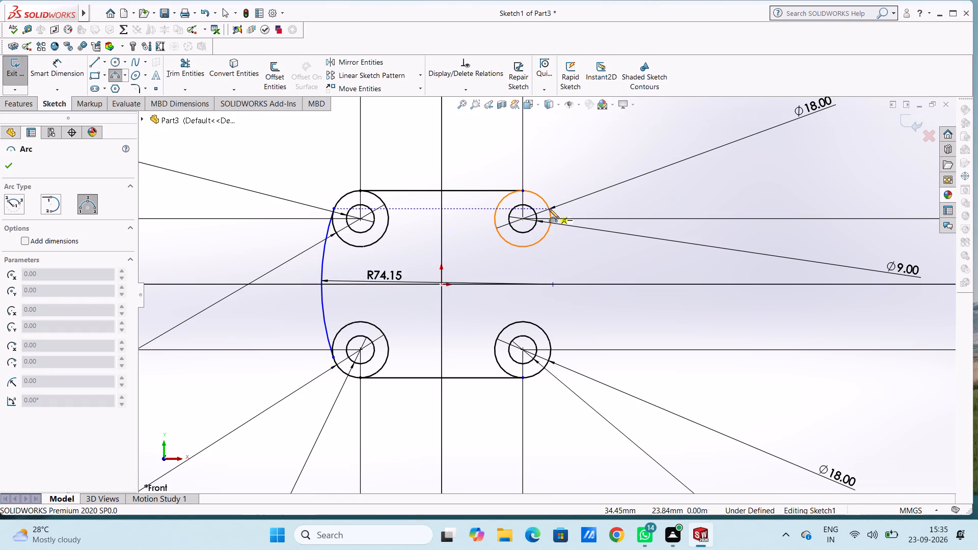
click(548, 207)
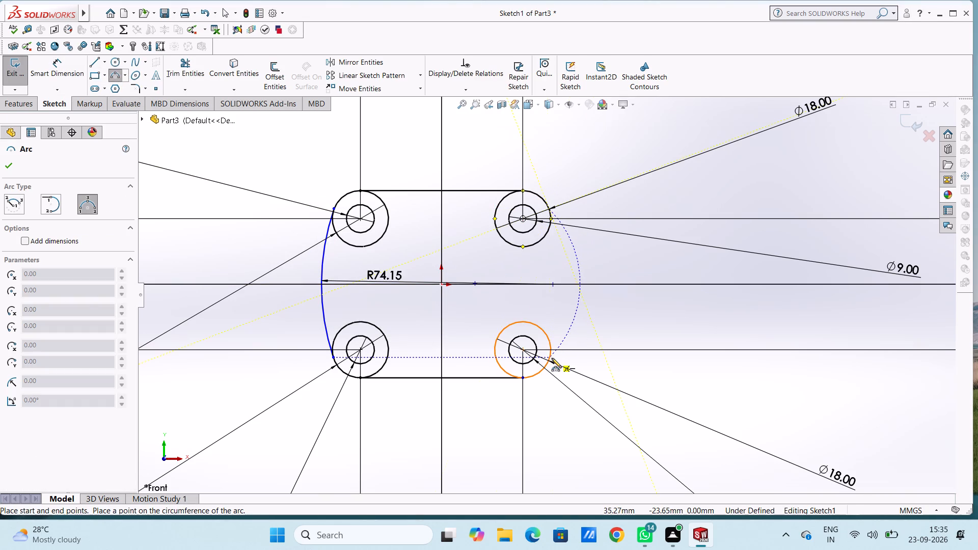
click(550, 356)
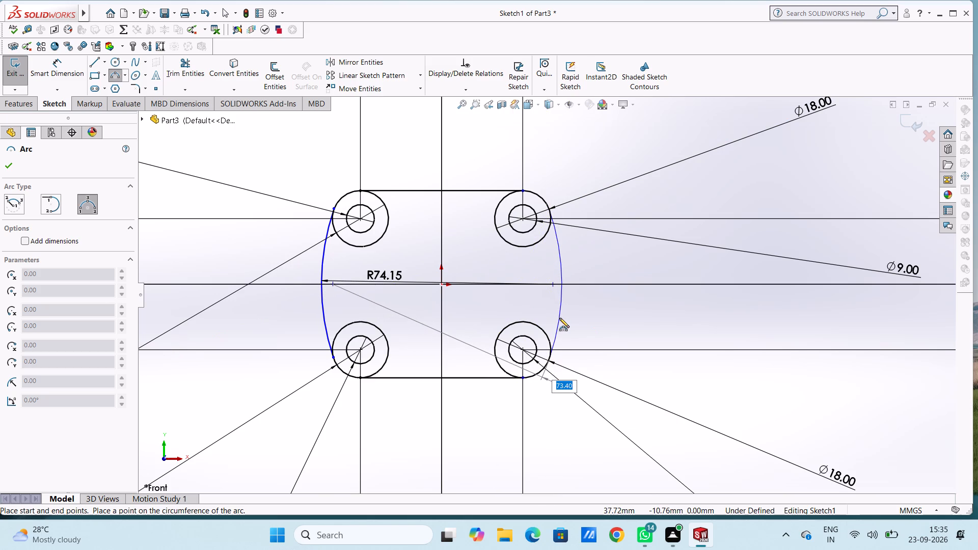
text(74.)
text(15)
key(Return)
key(Escape)
key(Escape)
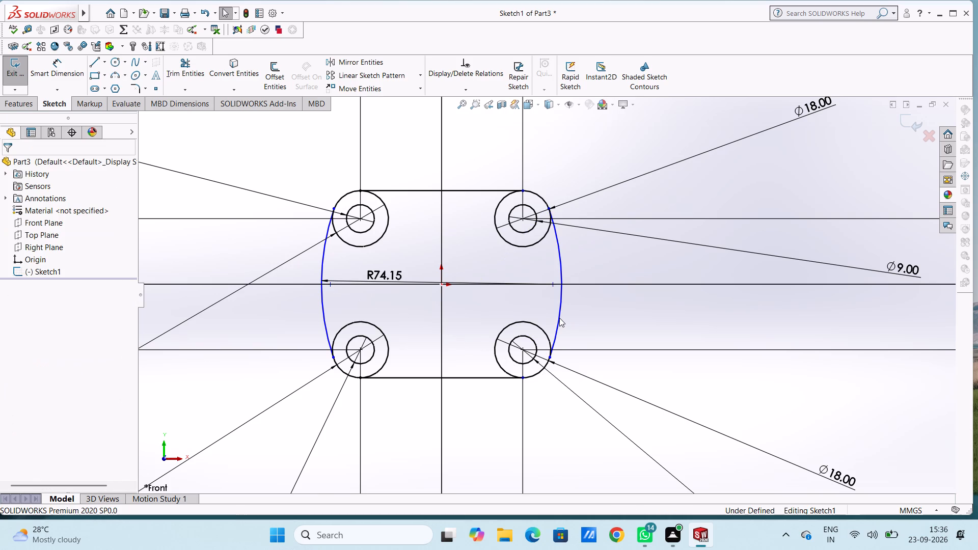
key(Escape)
Dimension the radius of the new right side arc.
click(60, 75)
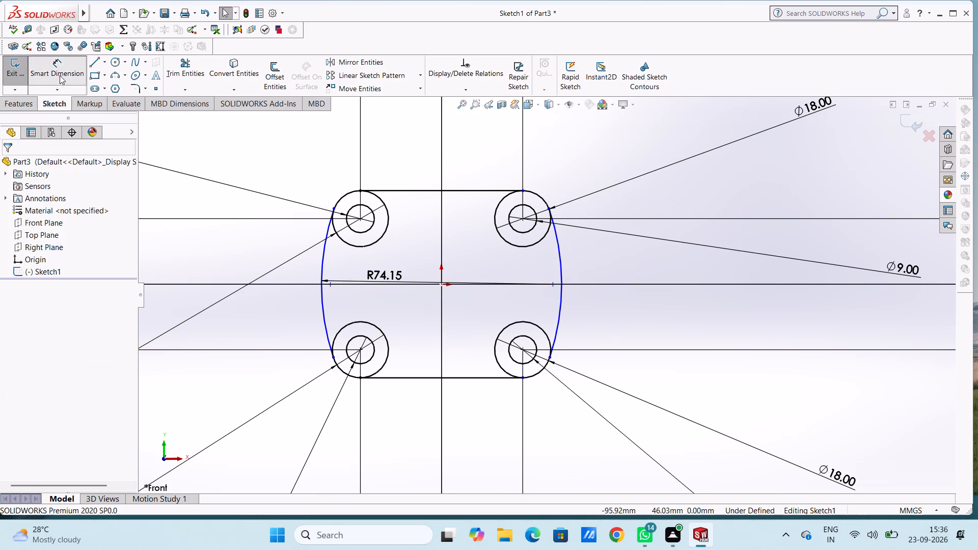
click(564, 272)
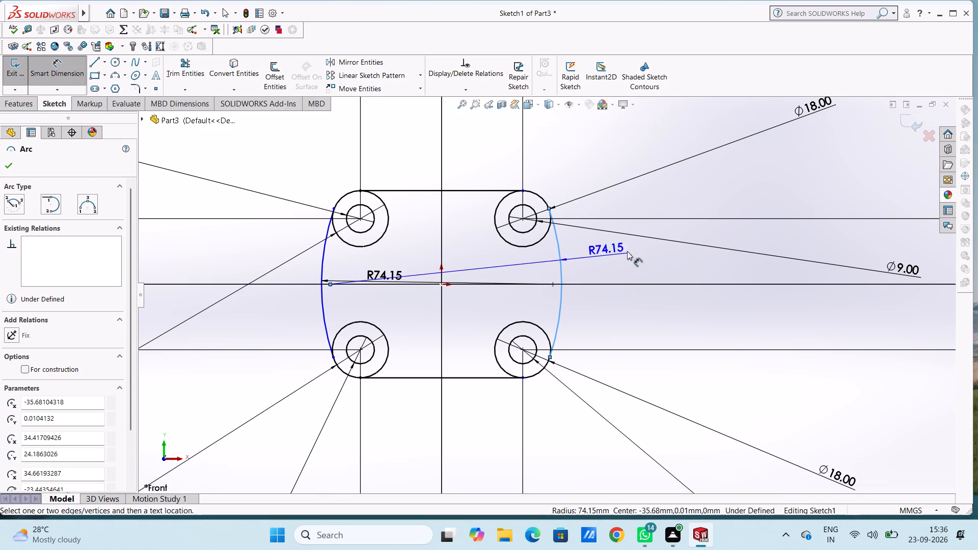
click(509, 273)
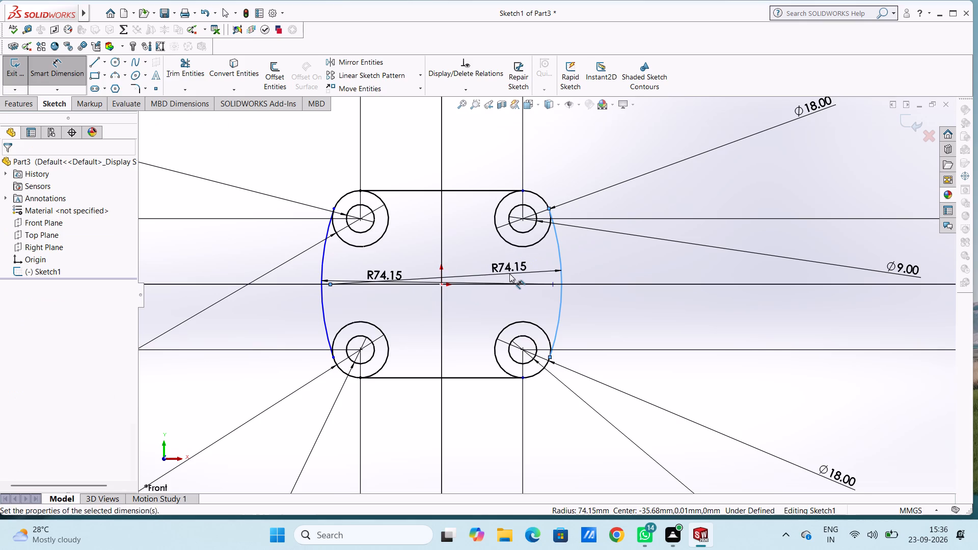
click(467, 260)
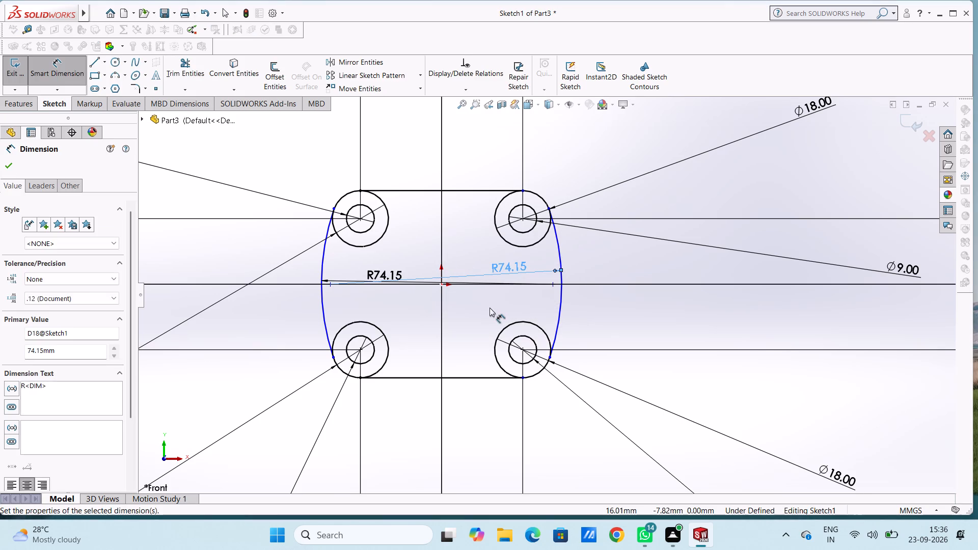
click(487, 307)
key(Escape)
key(Escape)
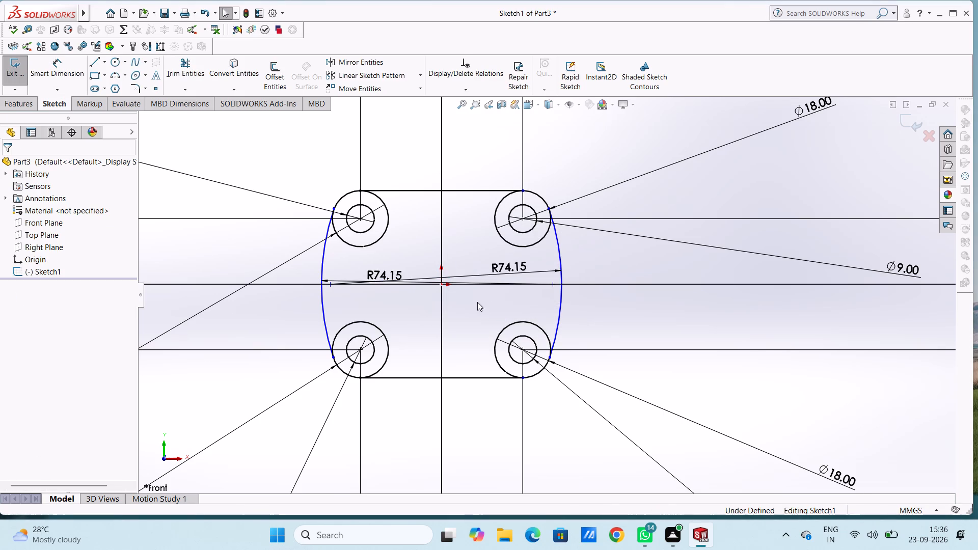
Make the left side arc tangent to both the upper and lower left outer circles.
scroll(391, 289, down, 5)
click(298, 174)
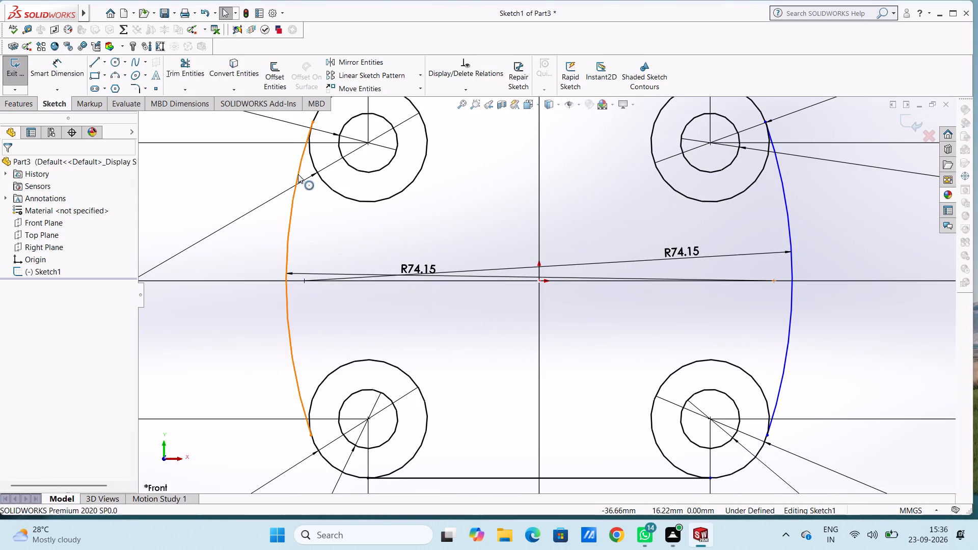
ctrl+click(313, 156)
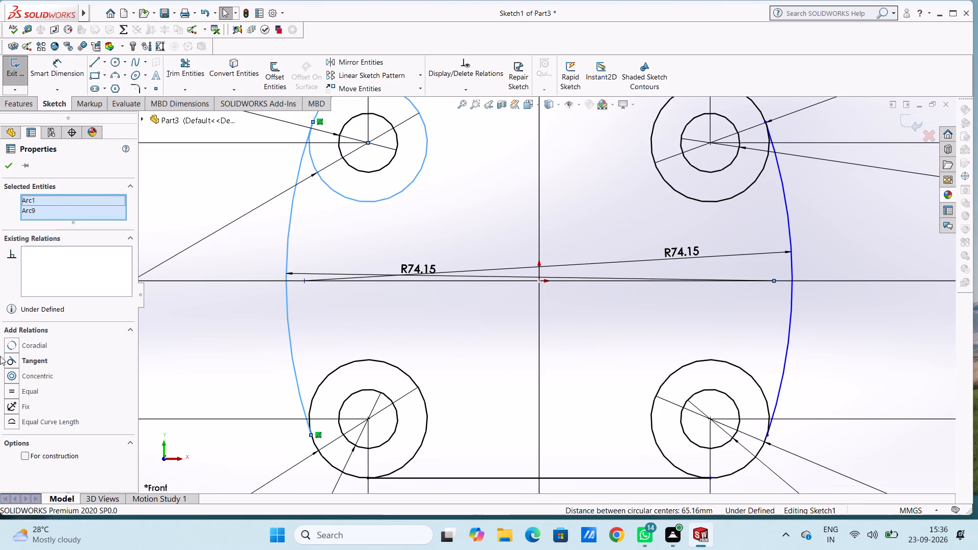
click(9, 359)
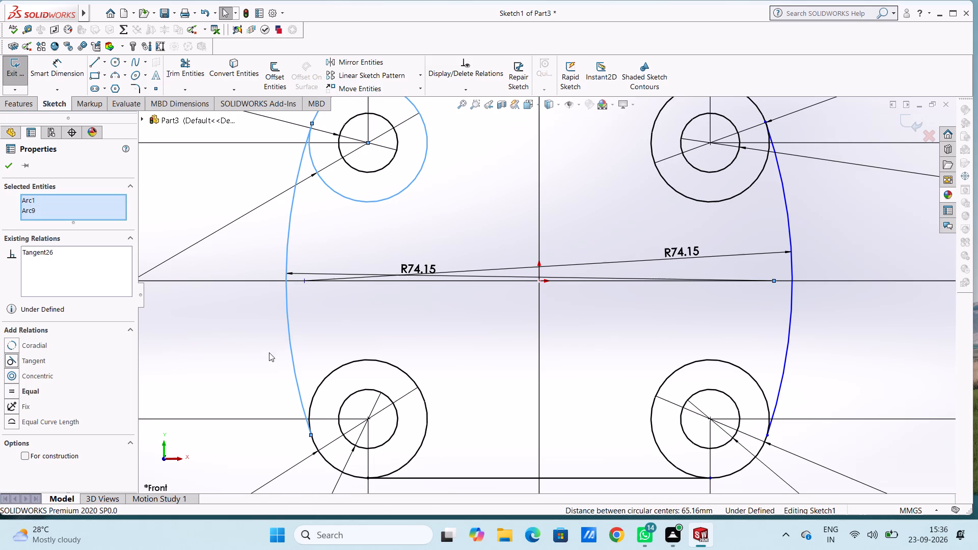
scroll(269, 352, up, 4)
click(312, 345)
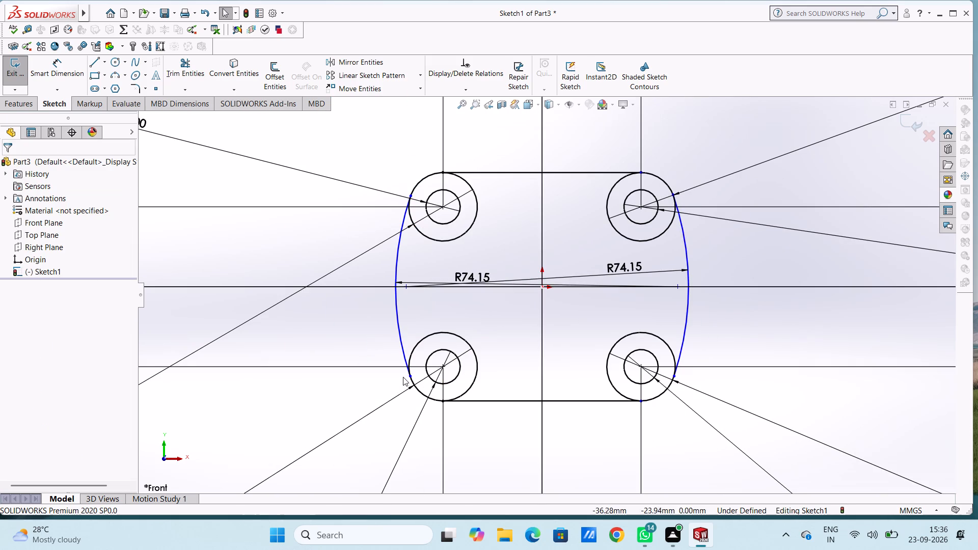
click(407, 355)
ctrl+click(414, 347)
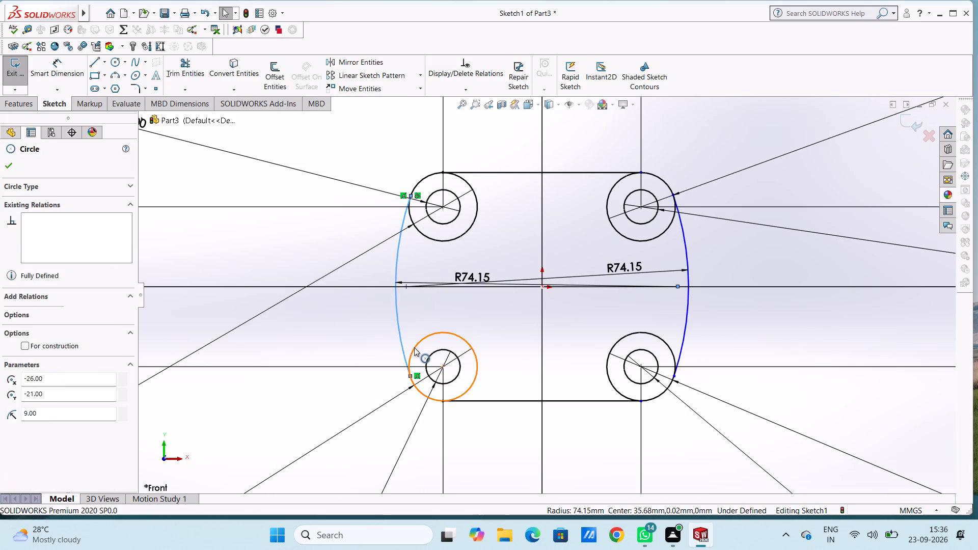
click(13, 360)
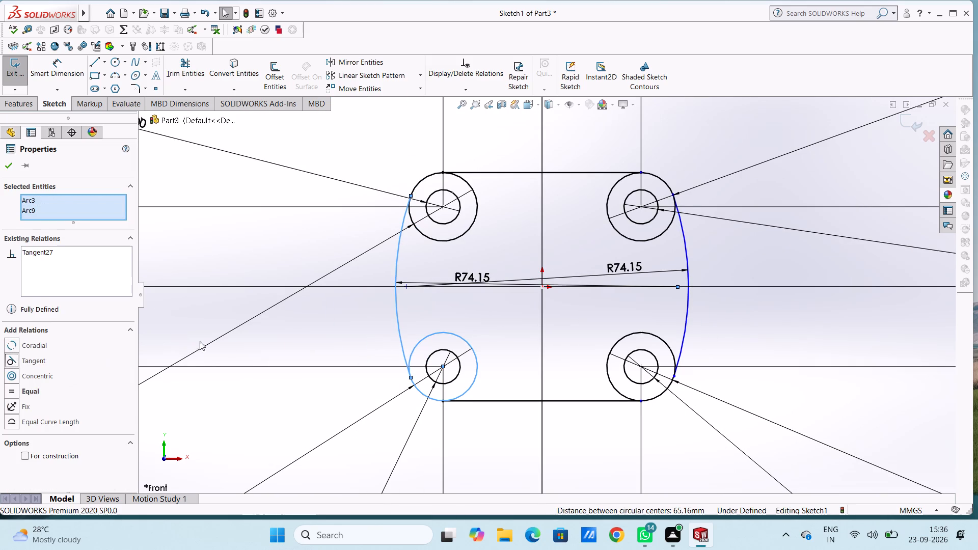
click(291, 332)
Make the right side arc tangent to both the upper and lower right outer circles.
click(690, 261)
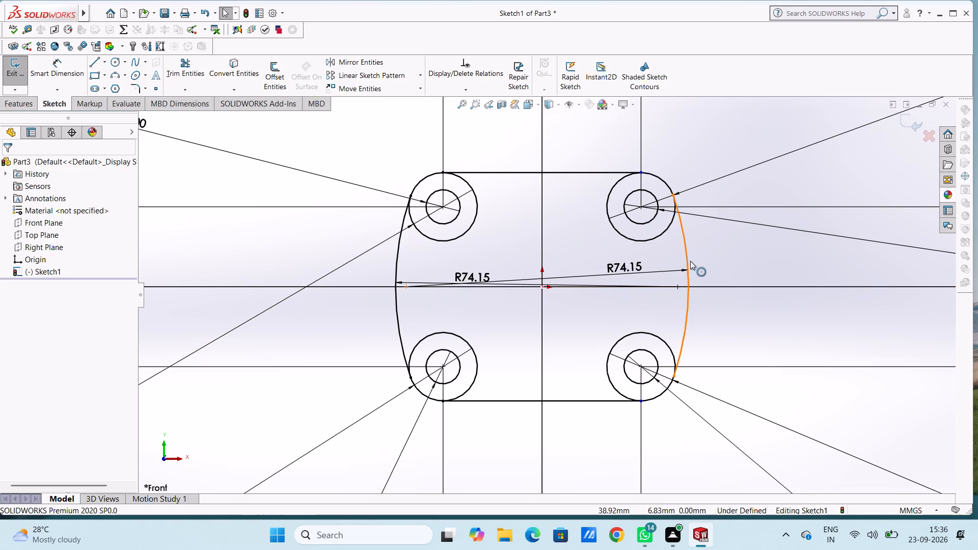
ctrl+click(666, 229)
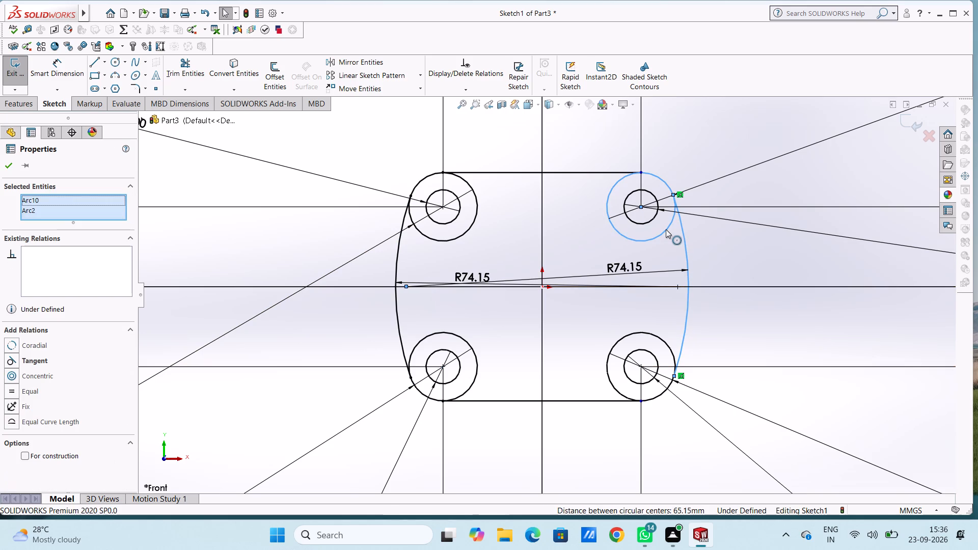
click(10, 360)
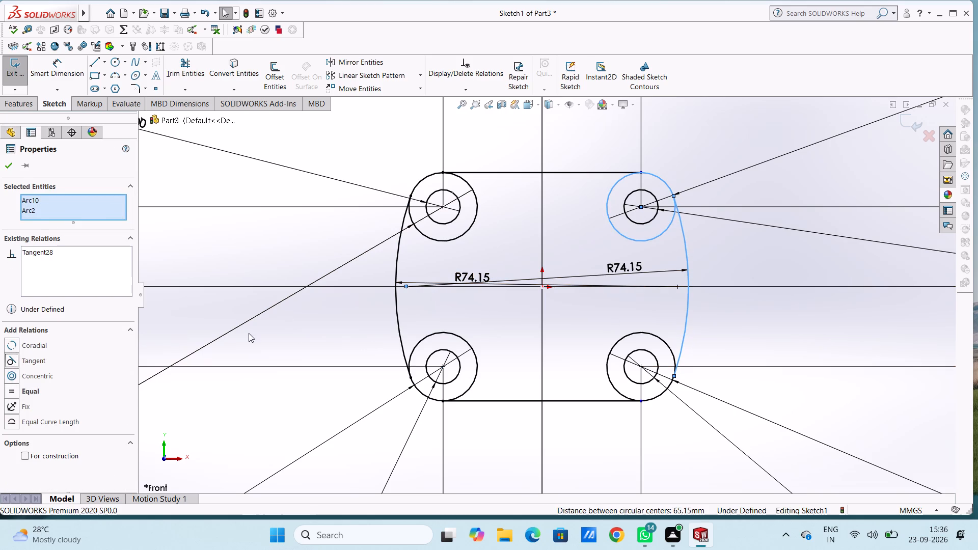
click(302, 333)
click(683, 346)
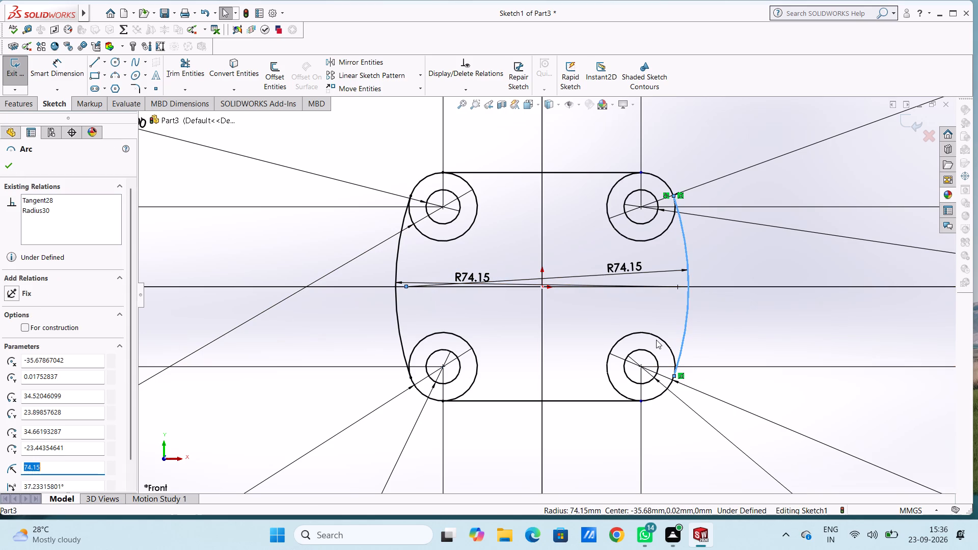
ctrl+click(656, 337)
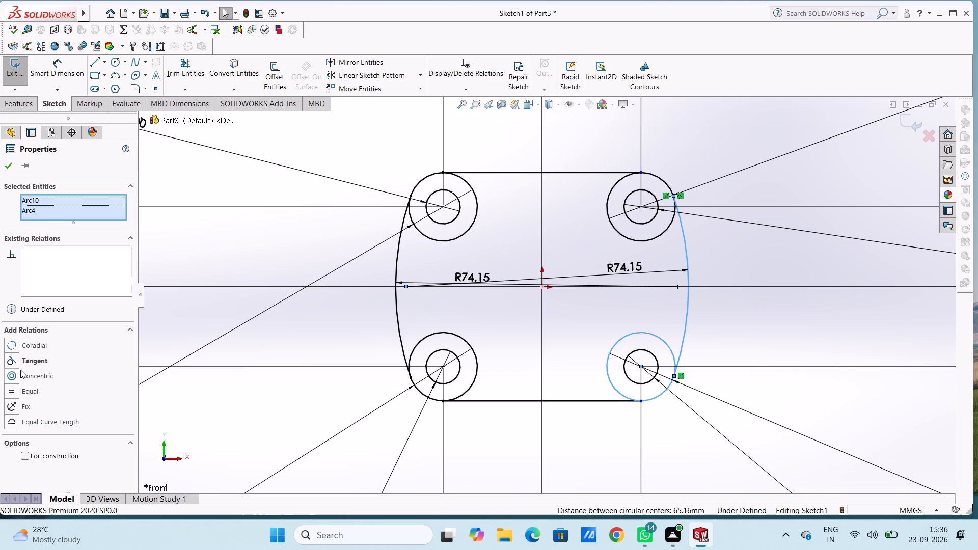
click(11, 360)
click(319, 331)
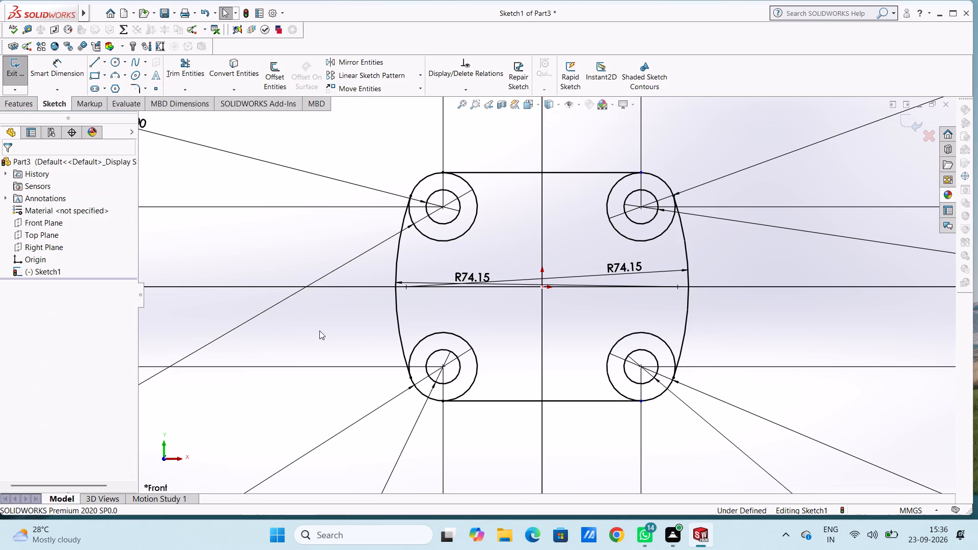
Trim away the inner portions of the four 18 mm circles, leaving only the rounded outer corners of the plate outline.
scroll(319, 331, up, 1)
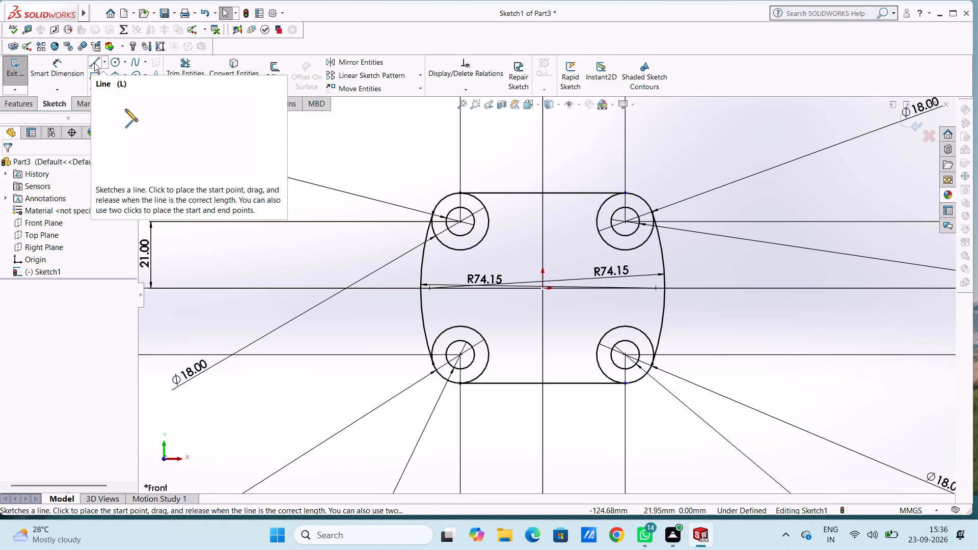
click(28, 104)
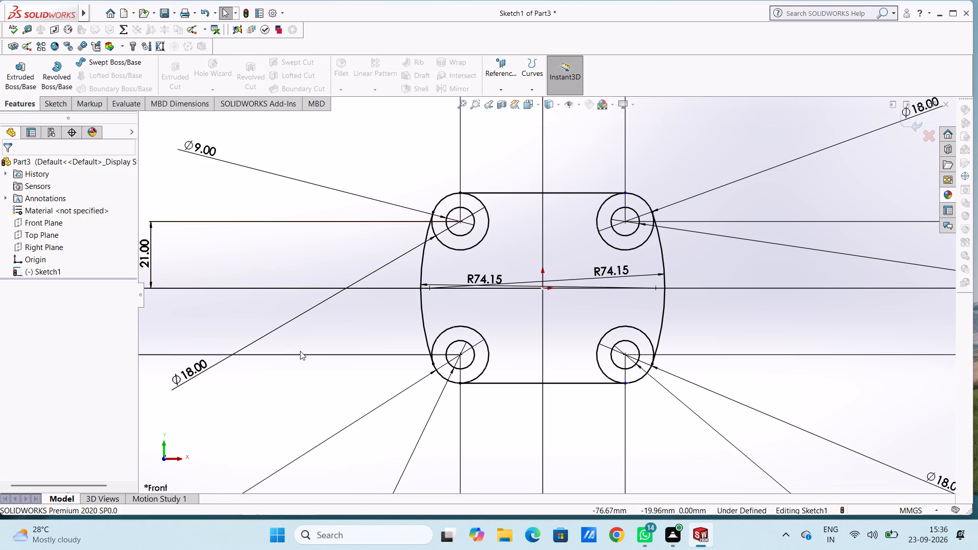
click(57, 101)
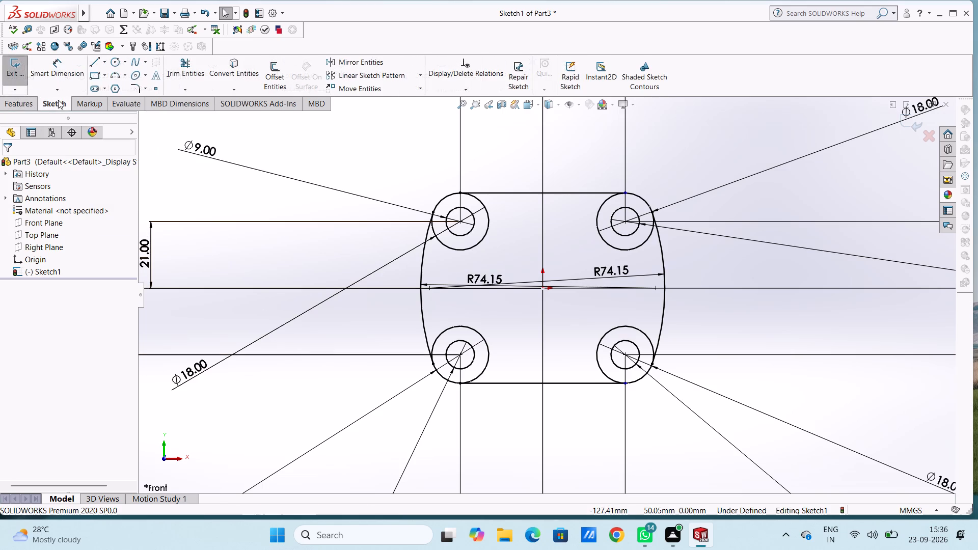
click(182, 70)
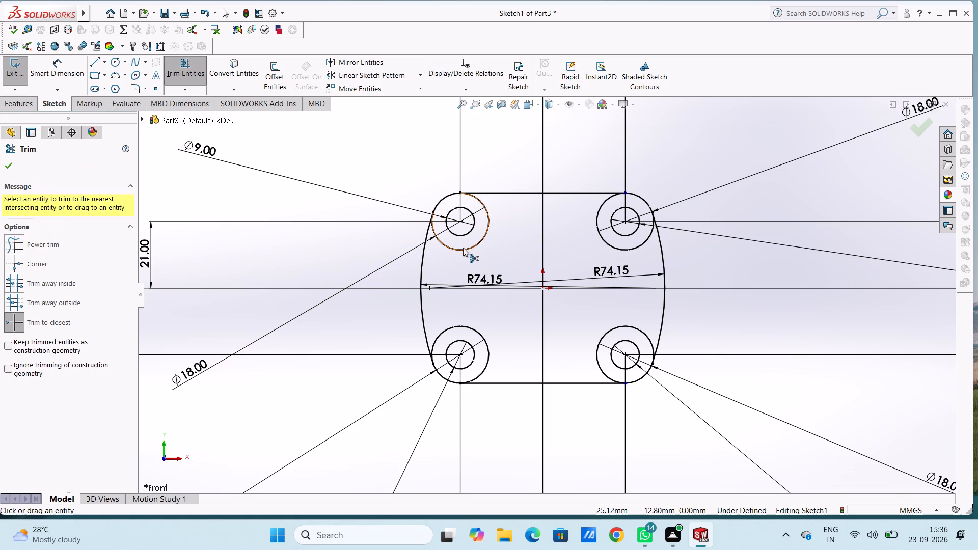
click(463, 248)
click(603, 239)
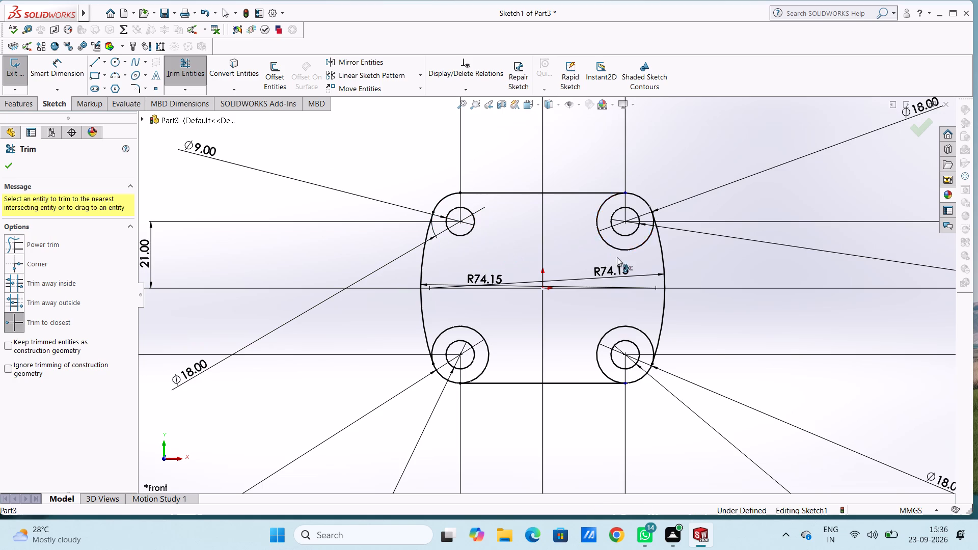
click(624, 325)
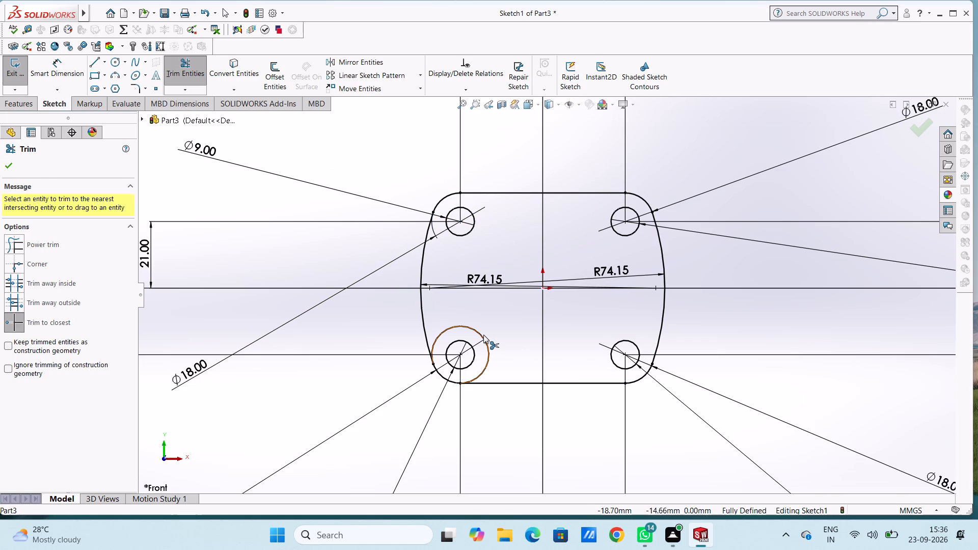
click(483, 334)
key(Escape)
key(Escape)
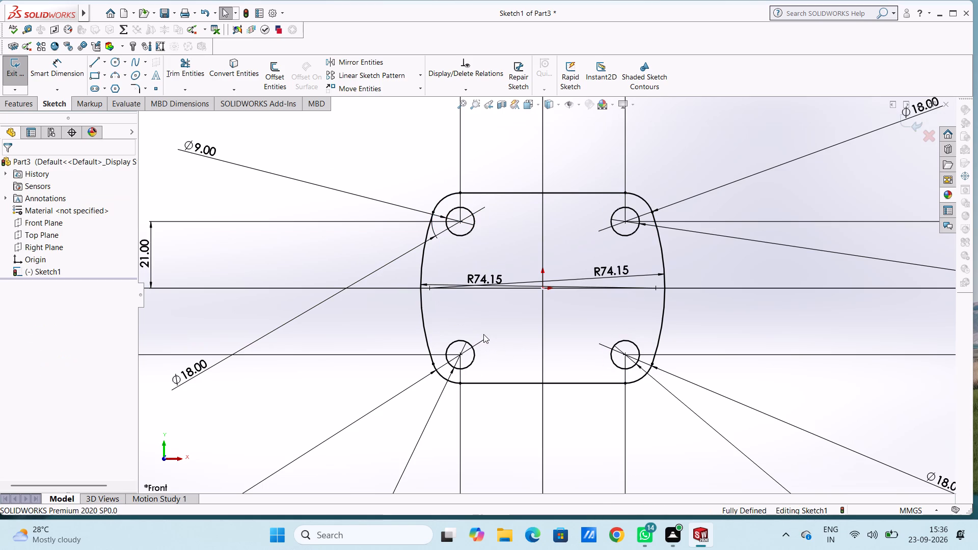
Extrude the plate profile with its four corner holes as a blind boss 5 mm deep from the sketch plane.
scroll(483, 334, up, 3)
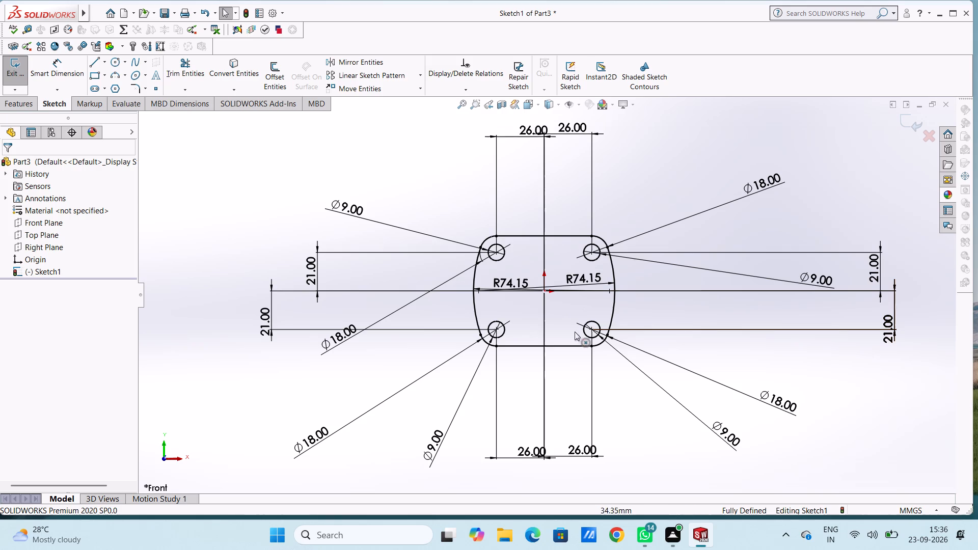
click(23, 102)
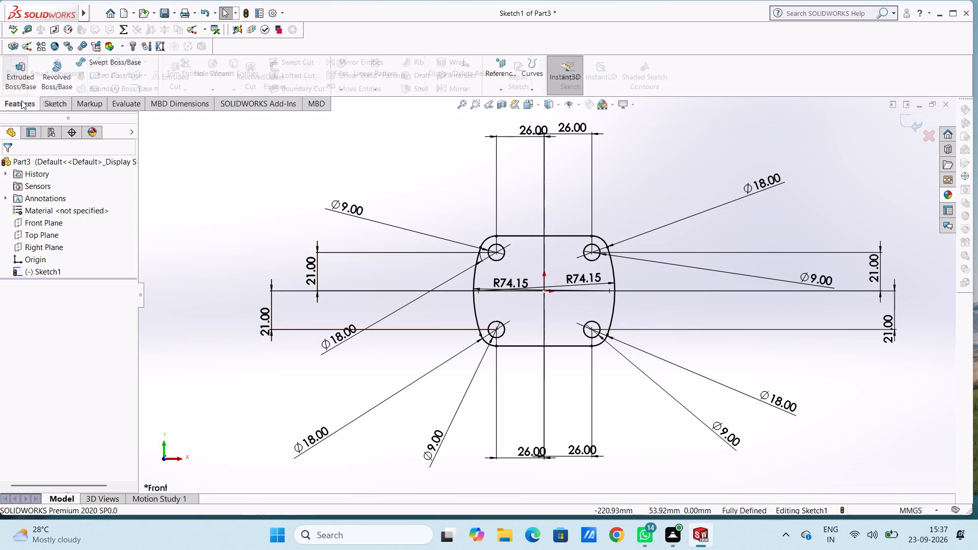
click(14, 71)
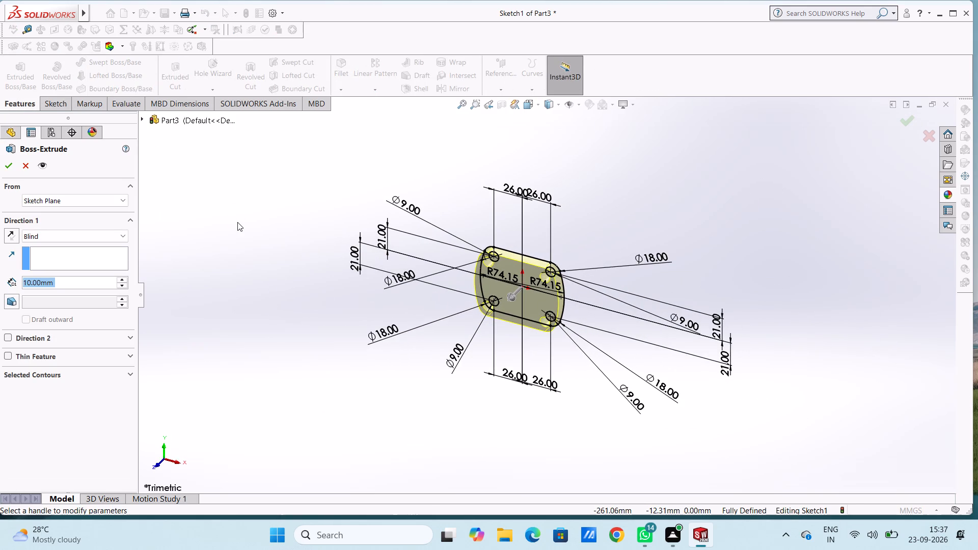
middle_drag(234, 352, 228, 315)
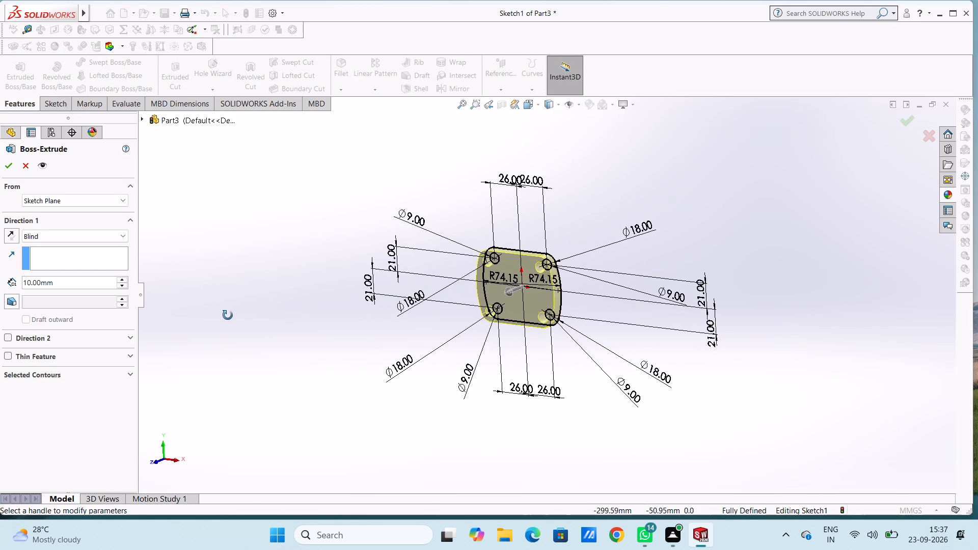
middle_drag(228, 315, 241, 325)
double_click(80, 276)
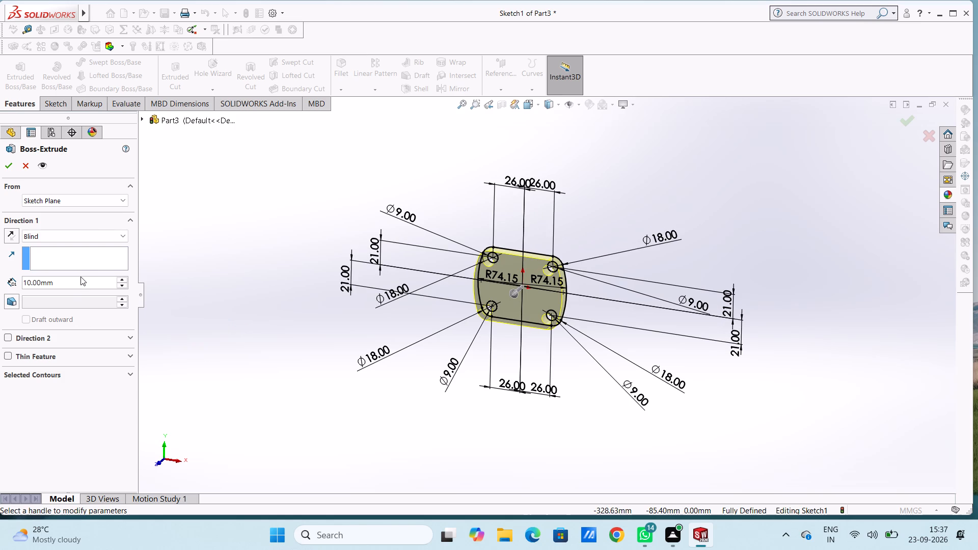
double_click(82, 280)
key(5)
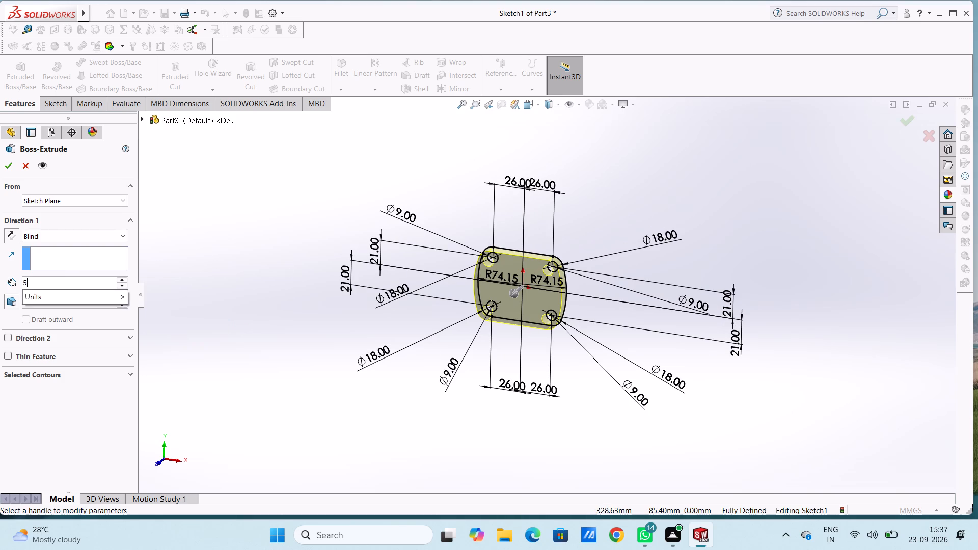
key(Return)
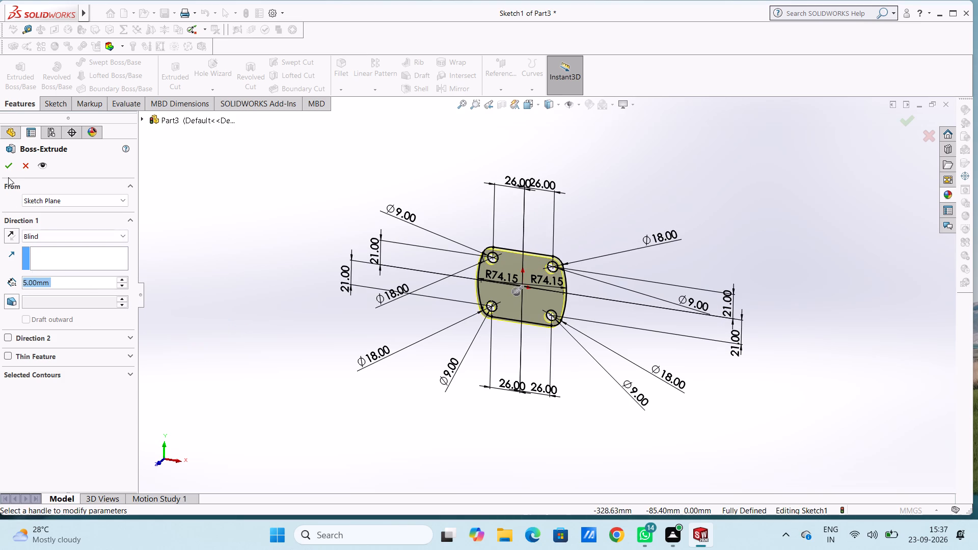
click(9, 166)
click(261, 232)
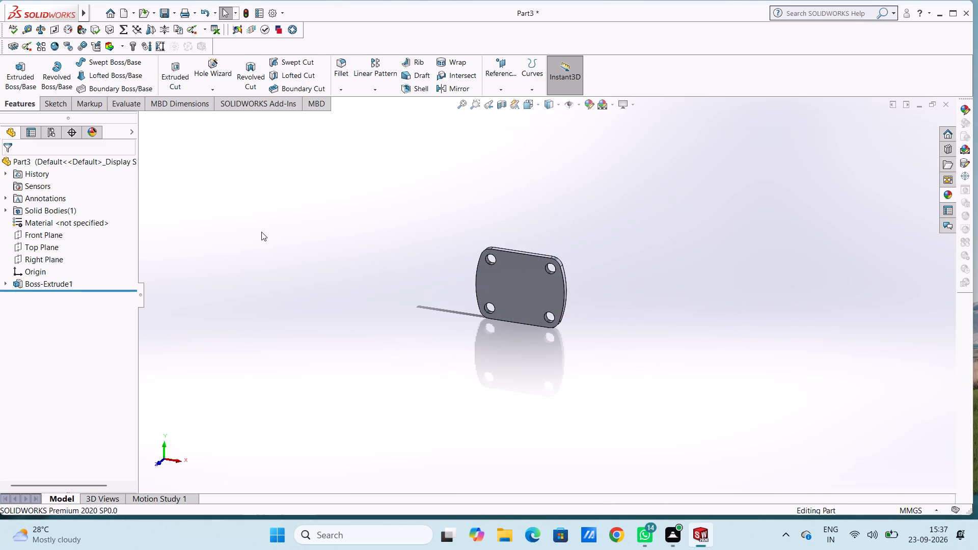
Start a new sketch on the front face of the 5 mm plate, viewed from the front.
key(ctrl+5)
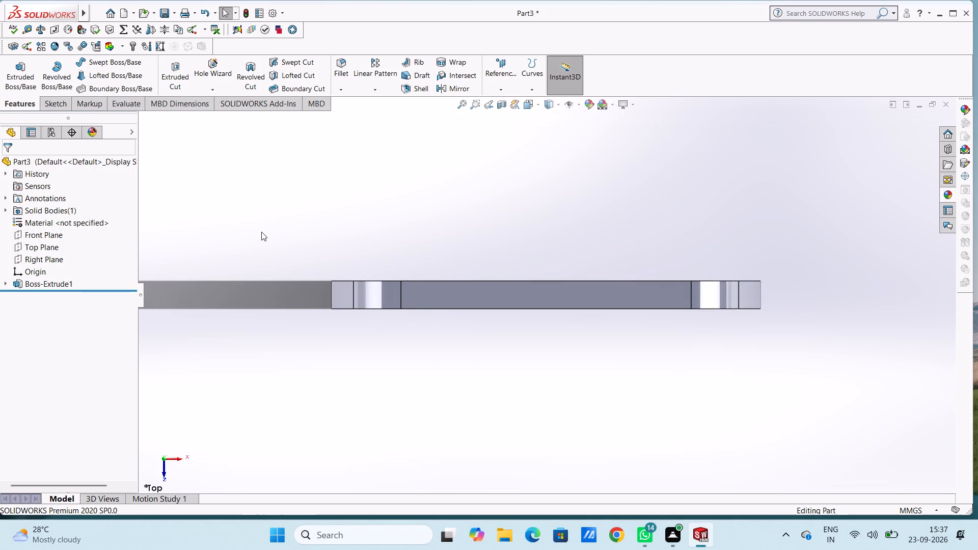
key(ctrl+1)
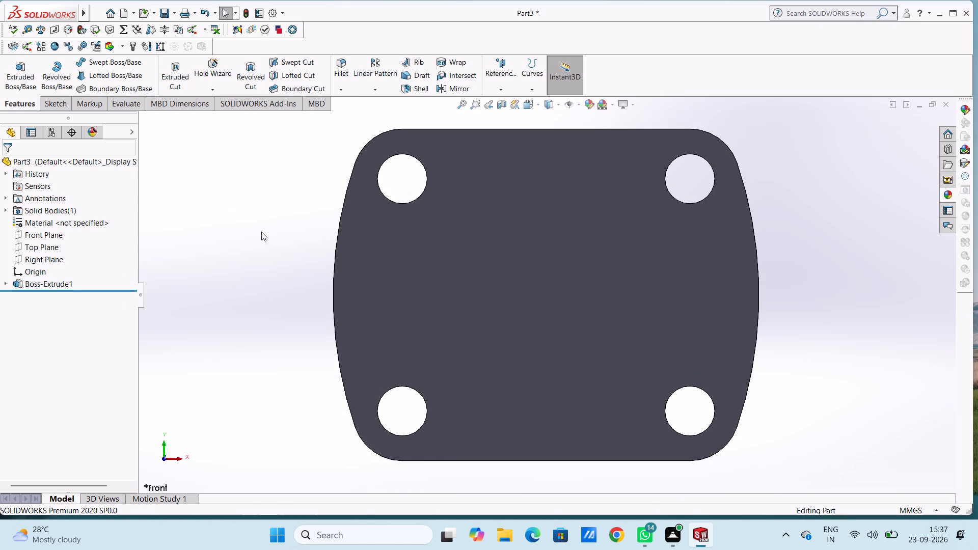
click(555, 300)
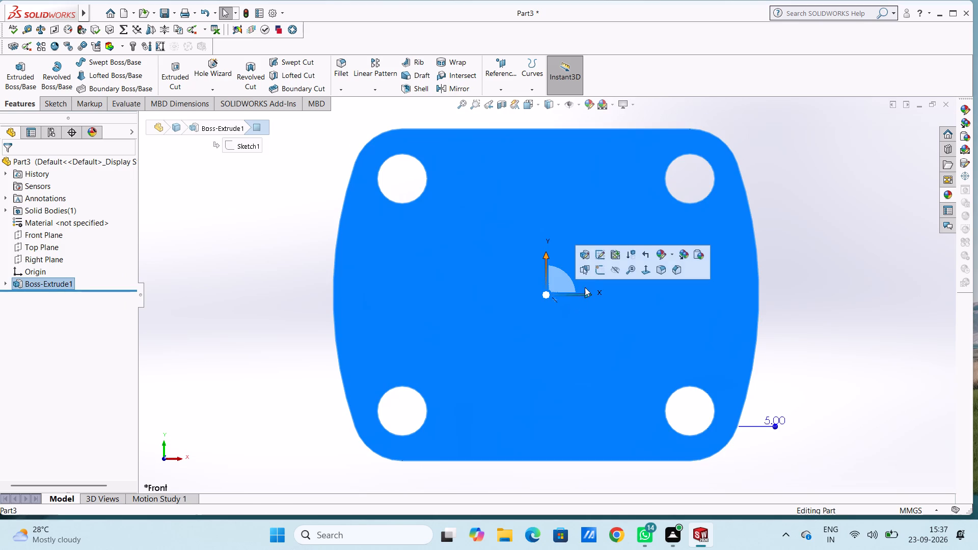
click(595, 273)
click(276, 291)
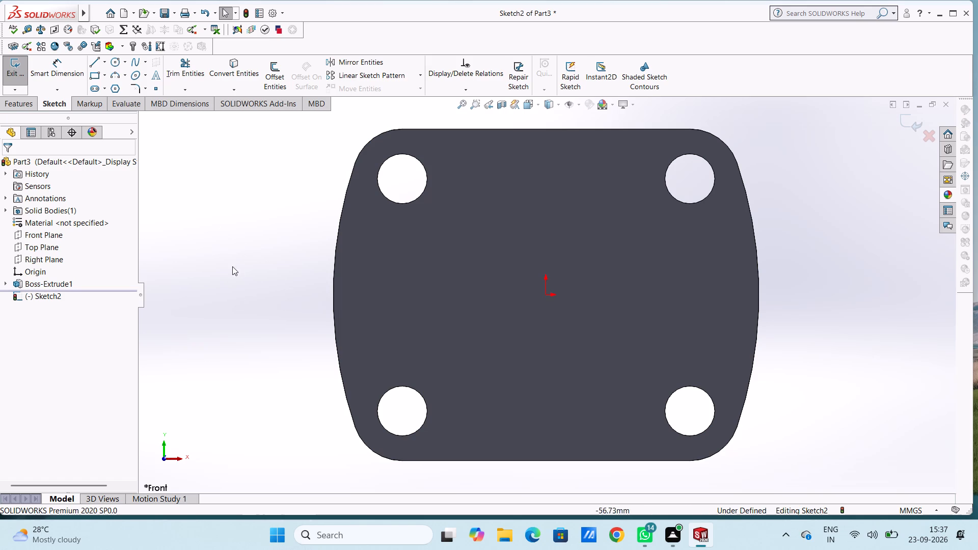
Sketch four circles of 4.5 mm radius, each centred on and matching one of the plate's corner holes.
click(115, 64)
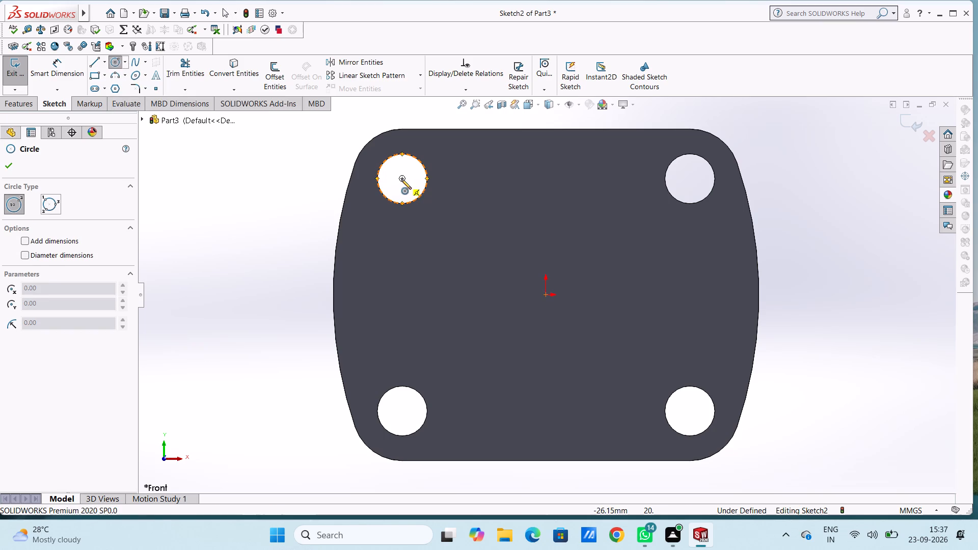
click(401, 177)
click(410, 202)
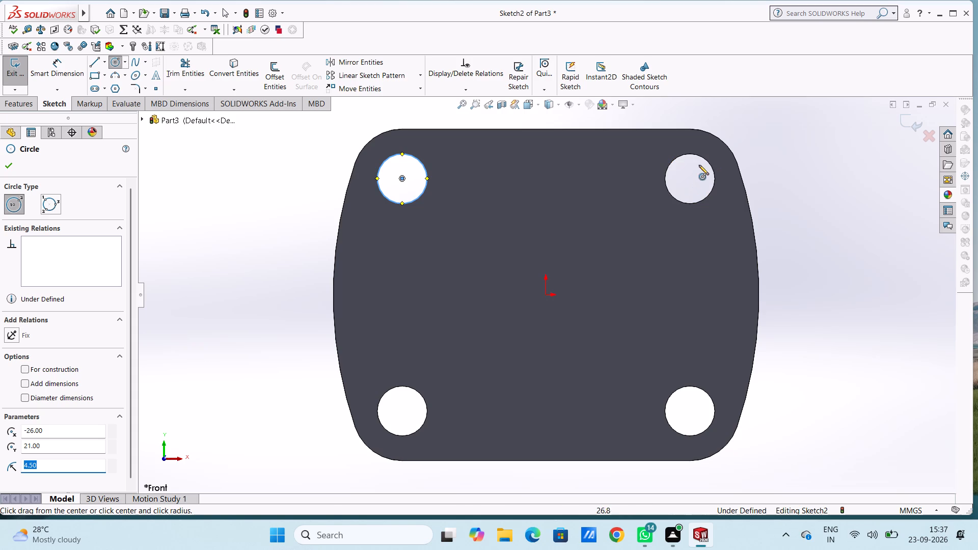
click(689, 177)
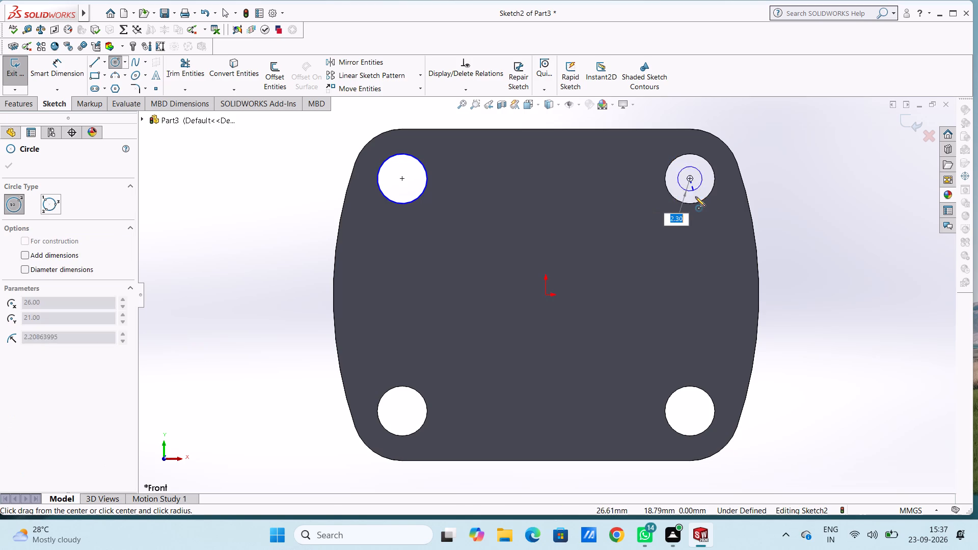
click(696, 201)
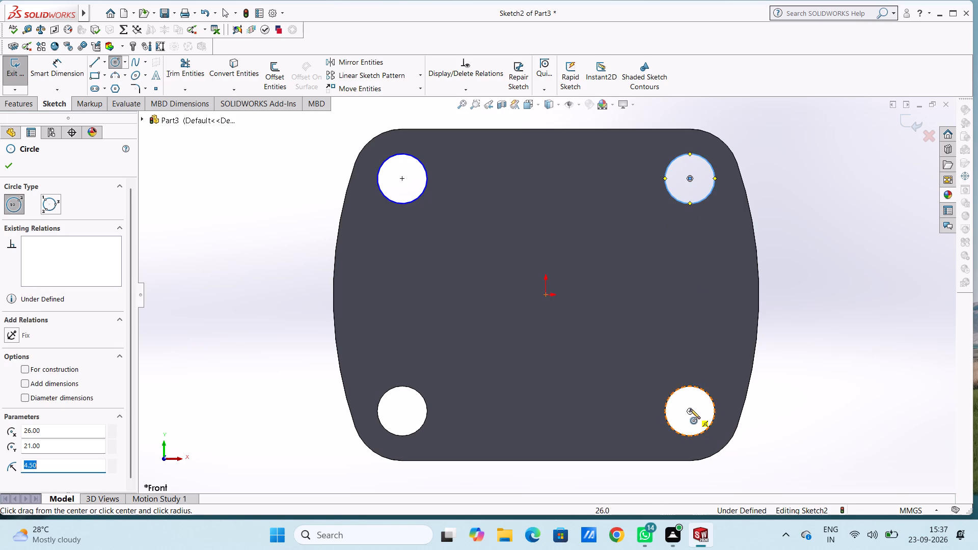
click(689, 411)
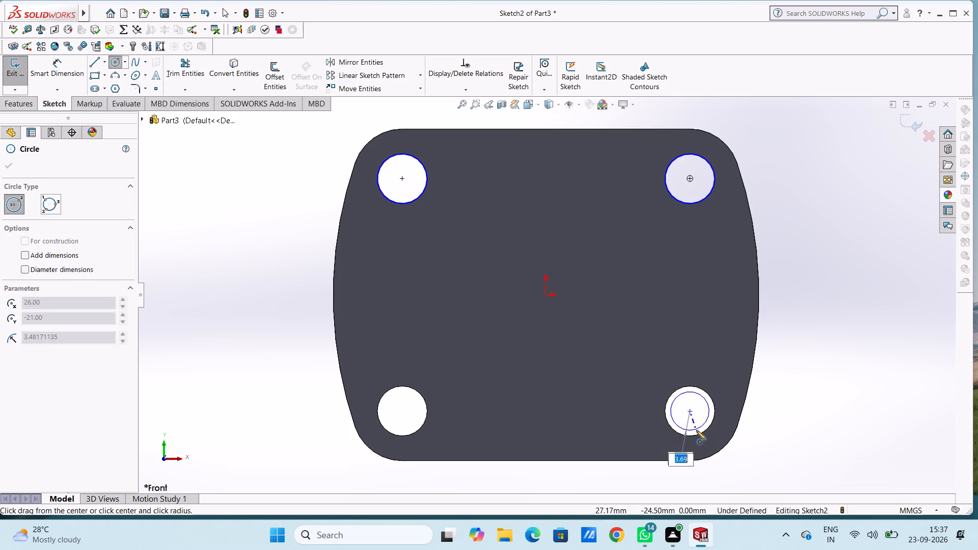
click(696, 435)
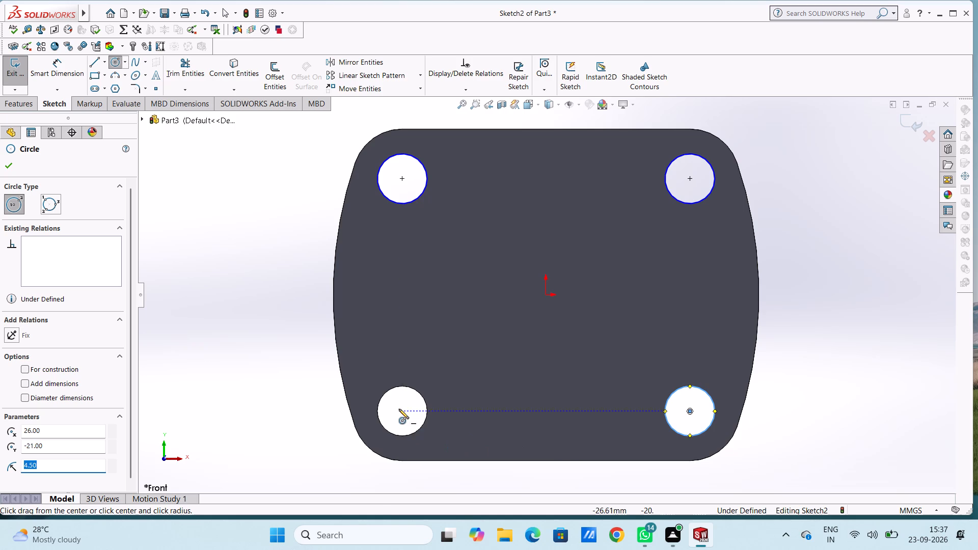
click(402, 411)
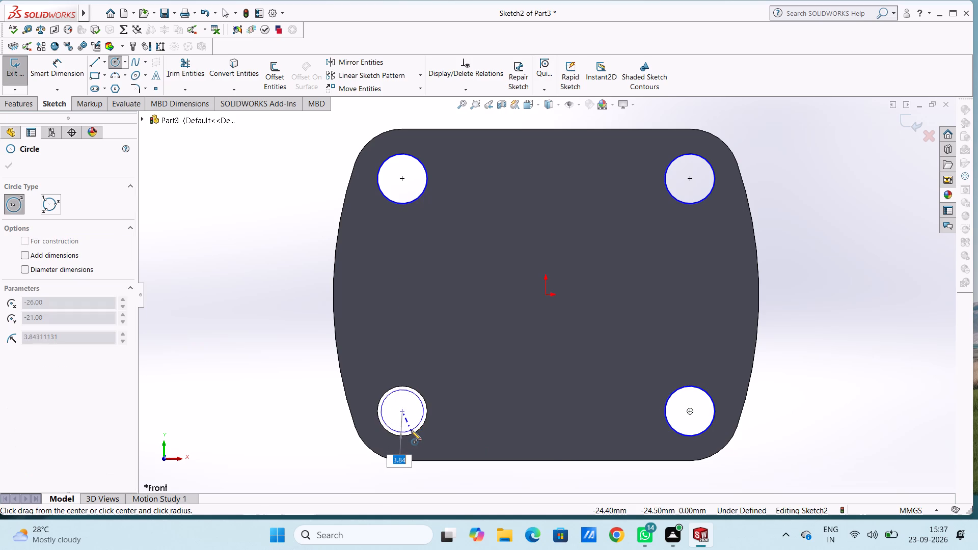
click(411, 431)
key(Escape)
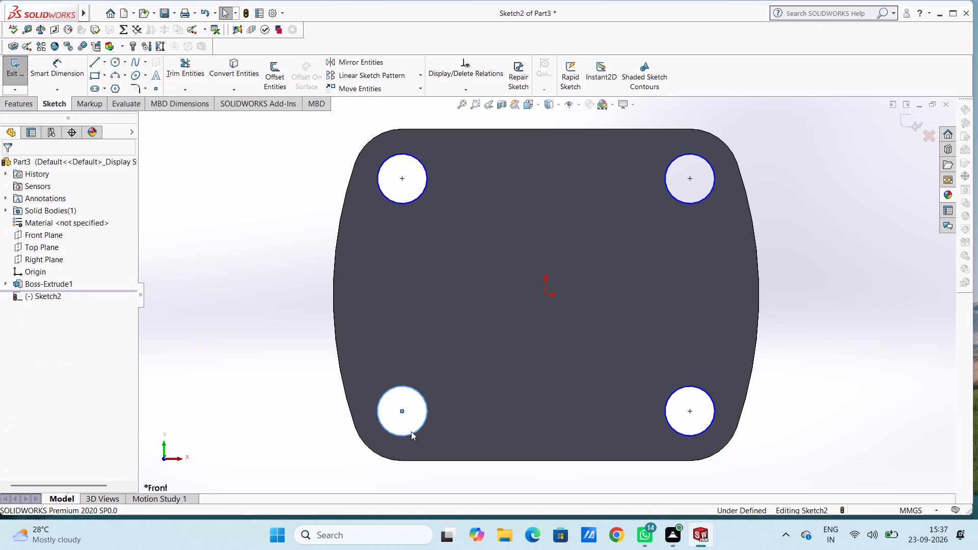
key(Escape)
Add 9 mm diameter dimensions to the upper left and upper right sketch circles.
scroll(411, 431, up, 3)
click(51, 56)
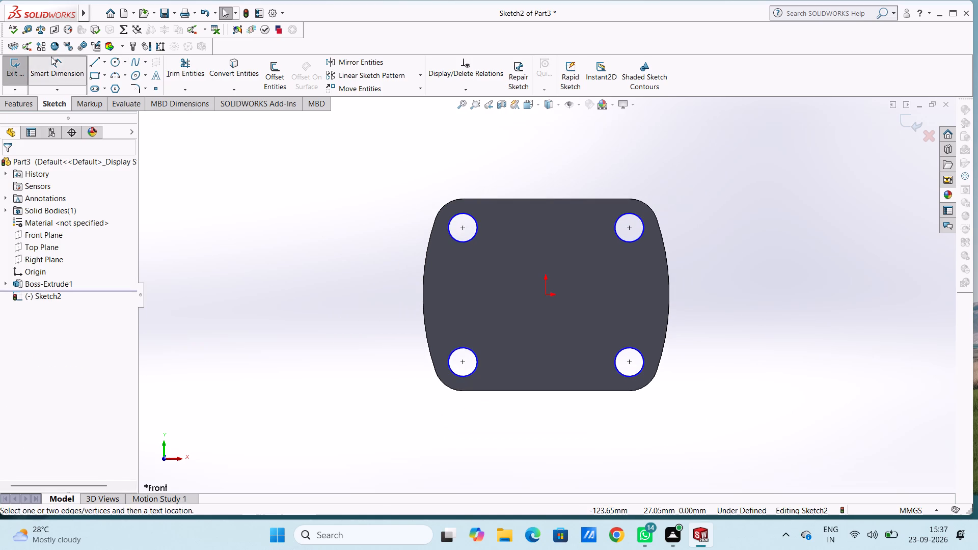
click(453, 236)
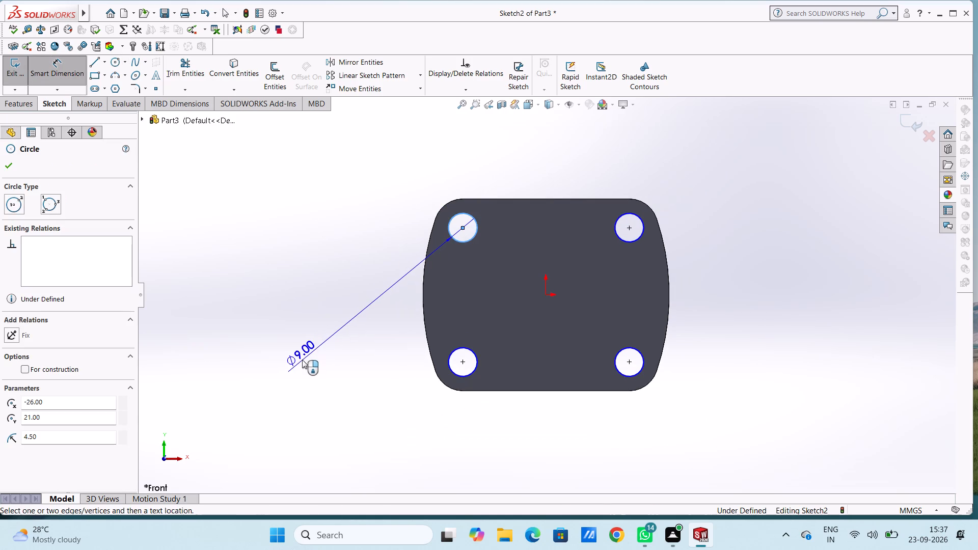
click(301, 361)
click(255, 347)
click(328, 223)
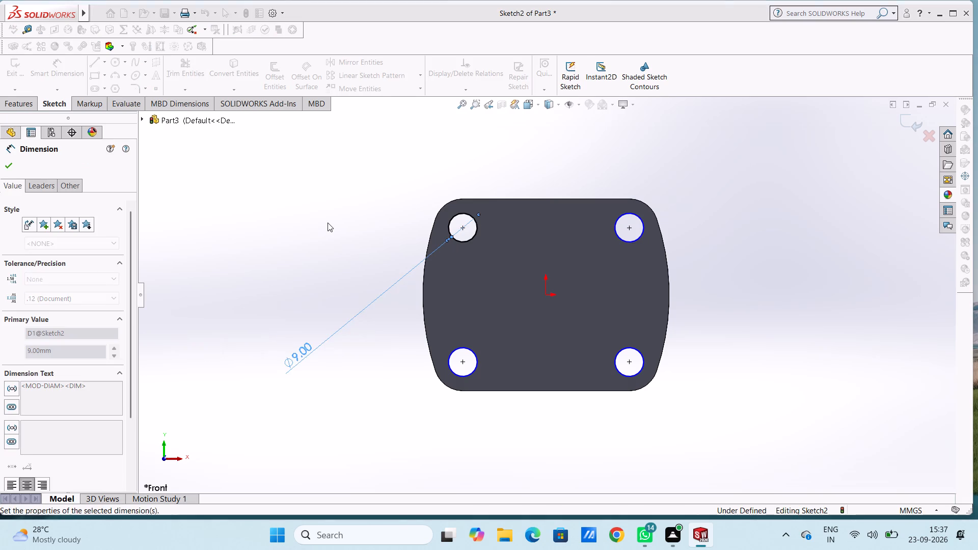
click(614, 232)
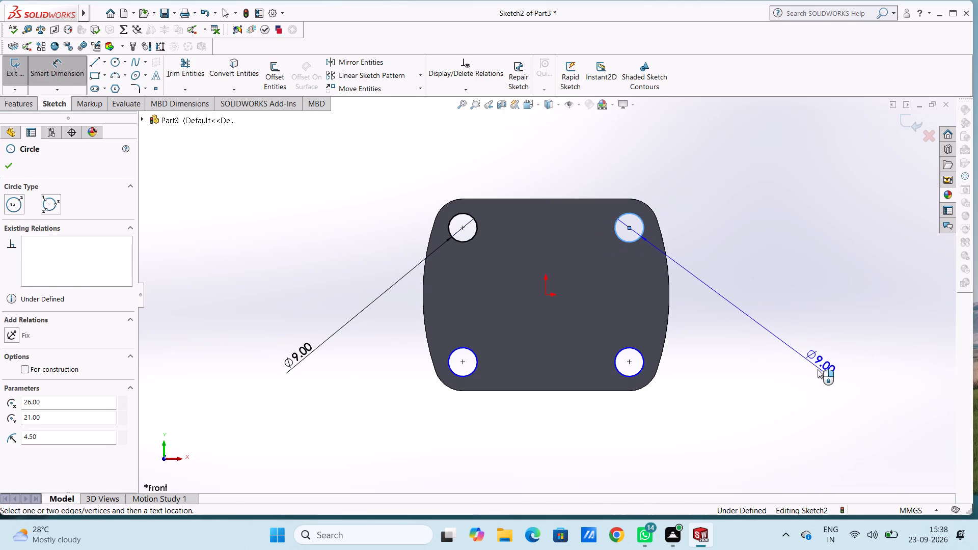
click(819, 371)
click(775, 357)
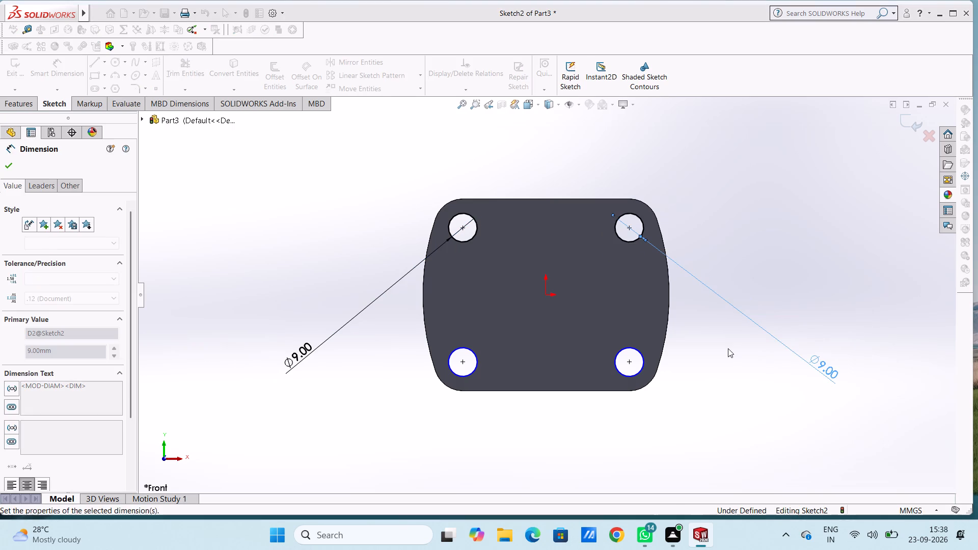
click(728, 348)
Add 9 mm diameter dimensions to the lower right and lower left sketch circles.
click(639, 351)
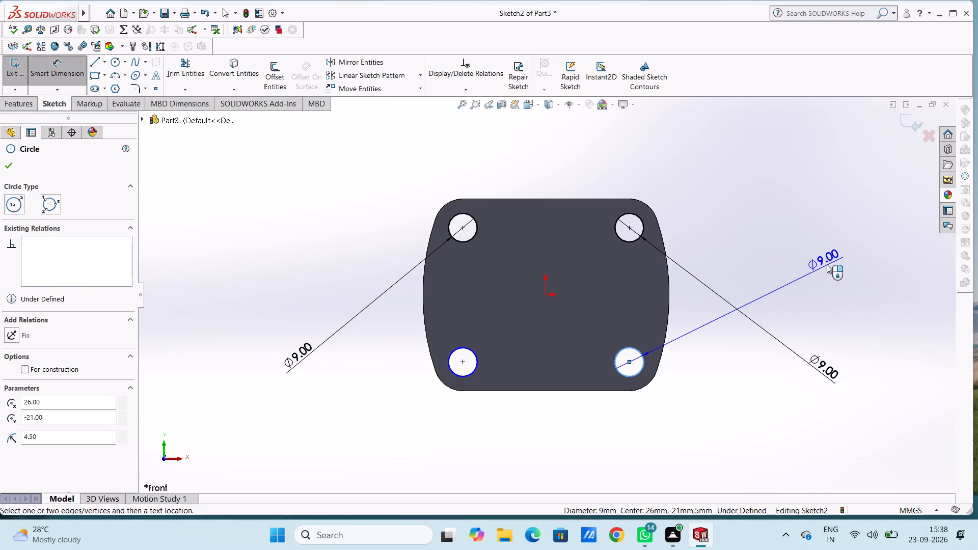
click(828, 264)
click(785, 252)
click(753, 260)
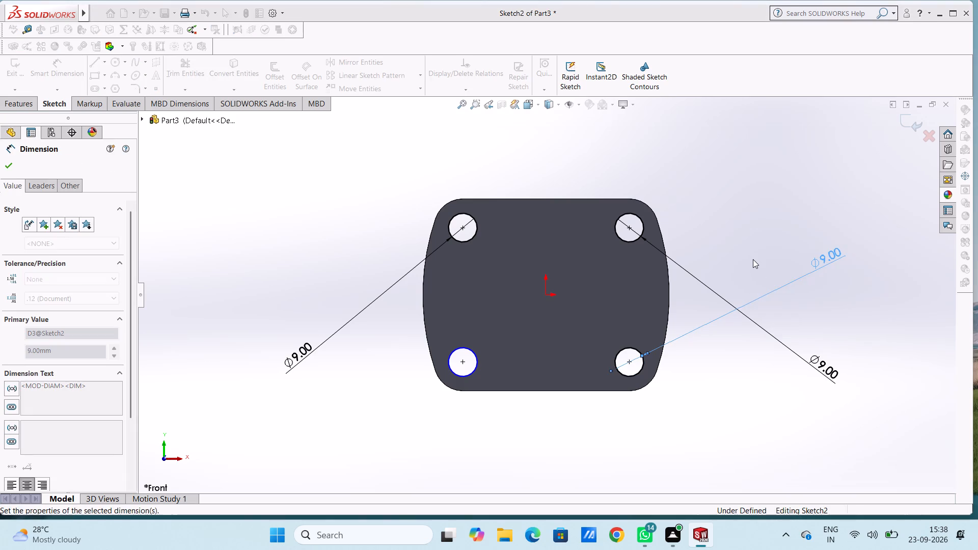
click(459, 377)
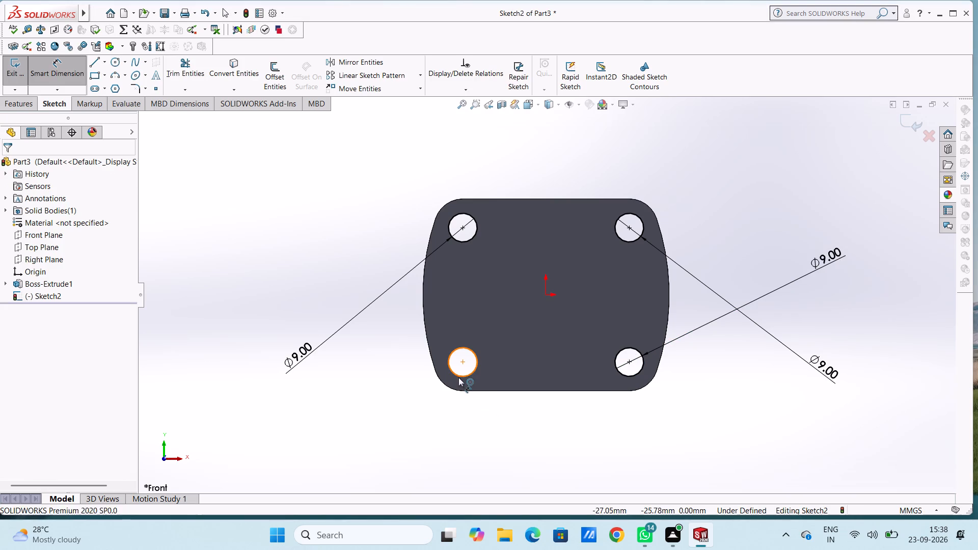
click(254, 286)
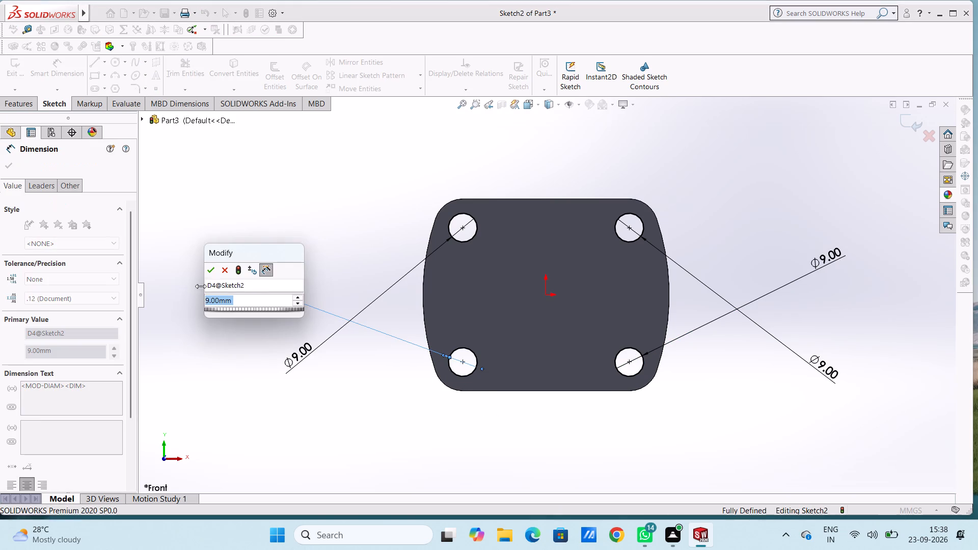
click(206, 271)
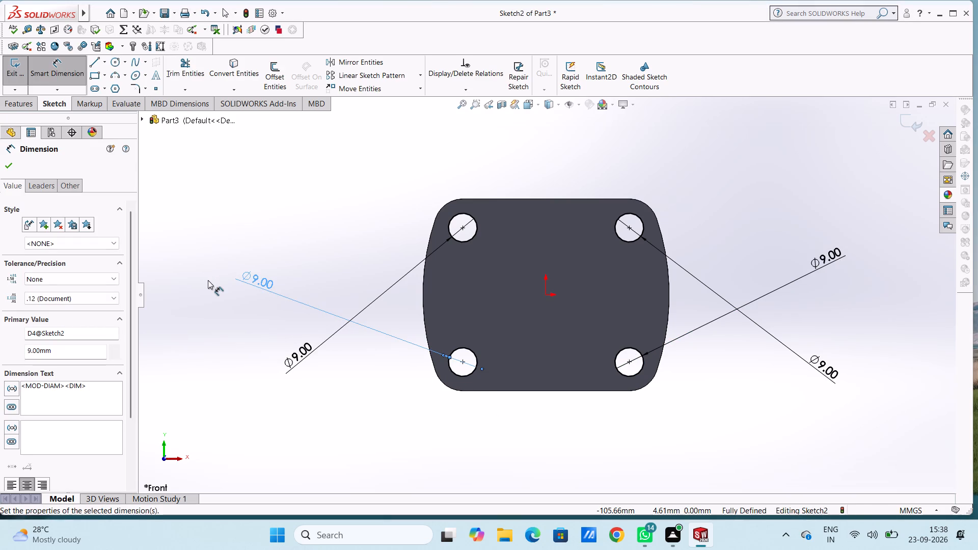
key(Escape)
key(Escape)
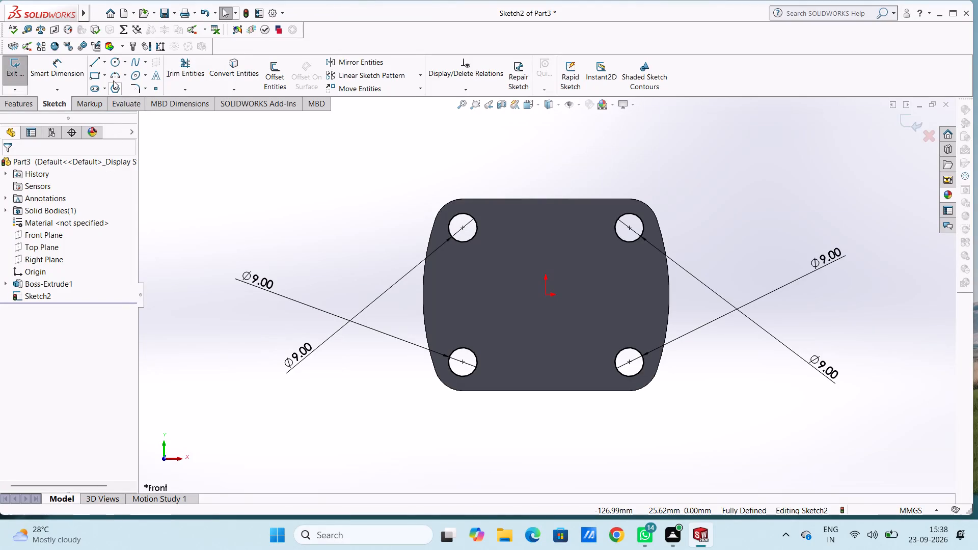
Draw three-point arcs of 9 mm radius over the plate's upper left and upper right rounded corners, between the corner edges' endpoints.
click(114, 76)
scroll(474, 200, down, 1)
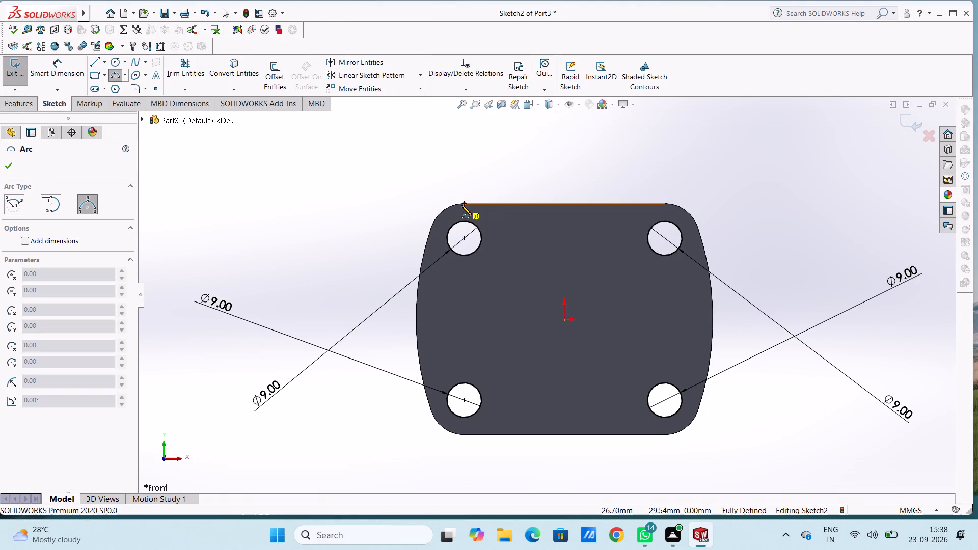
click(464, 204)
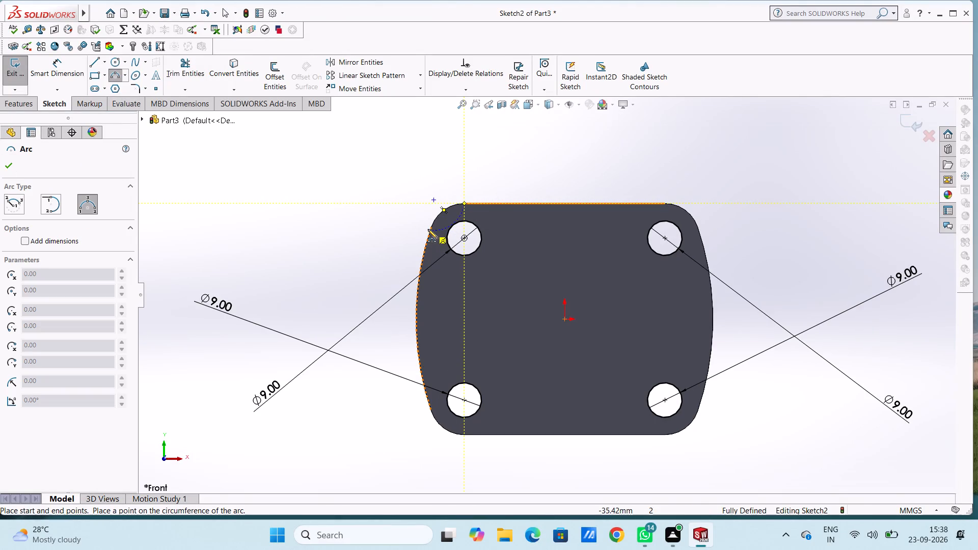
click(429, 227)
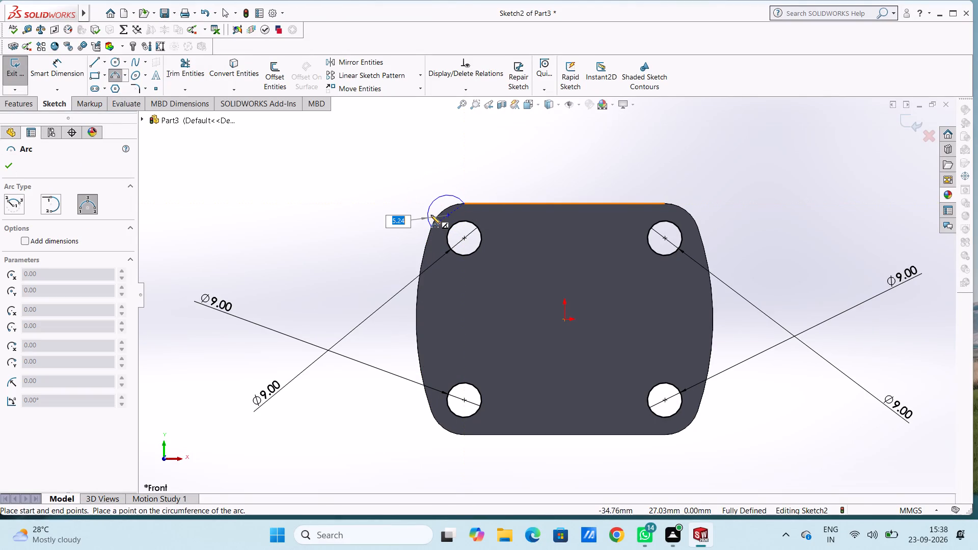
click(434, 215)
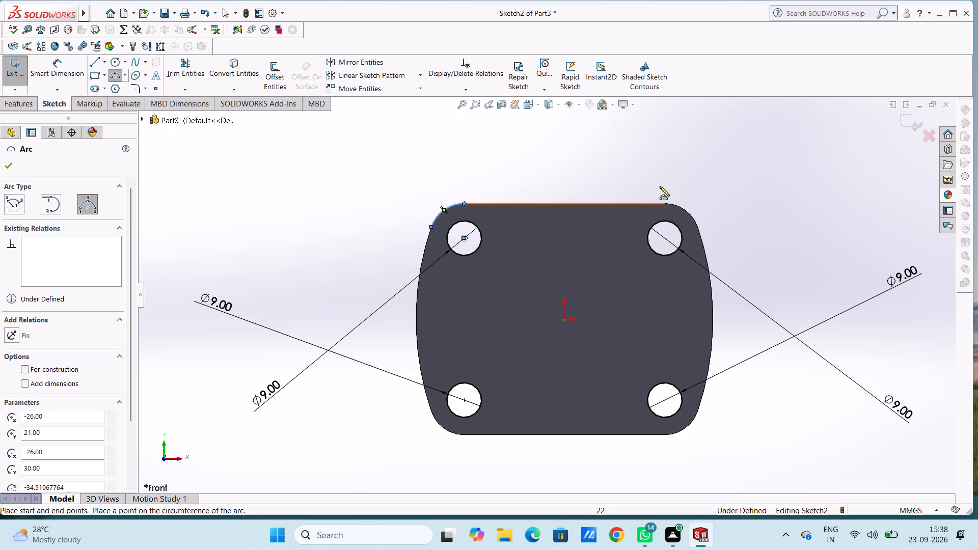
click(664, 204)
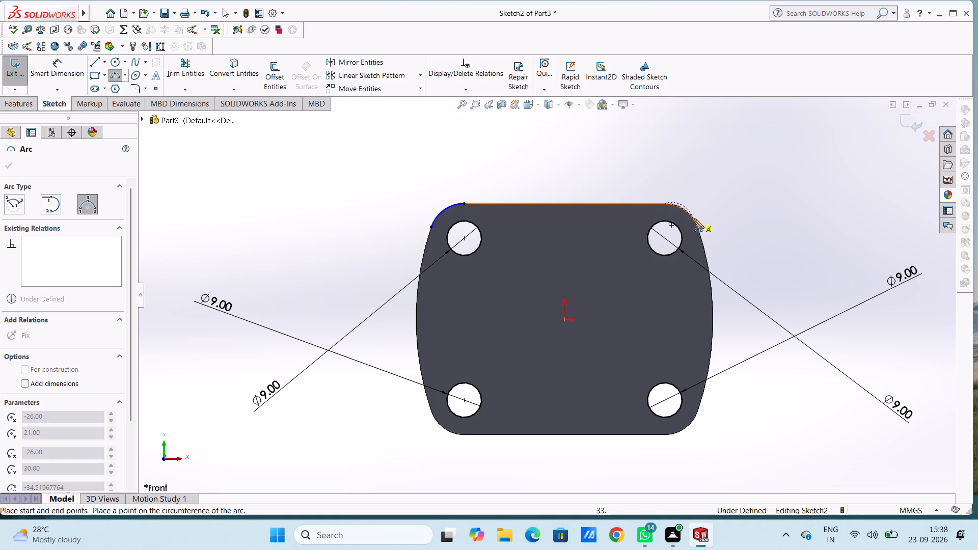
click(697, 228)
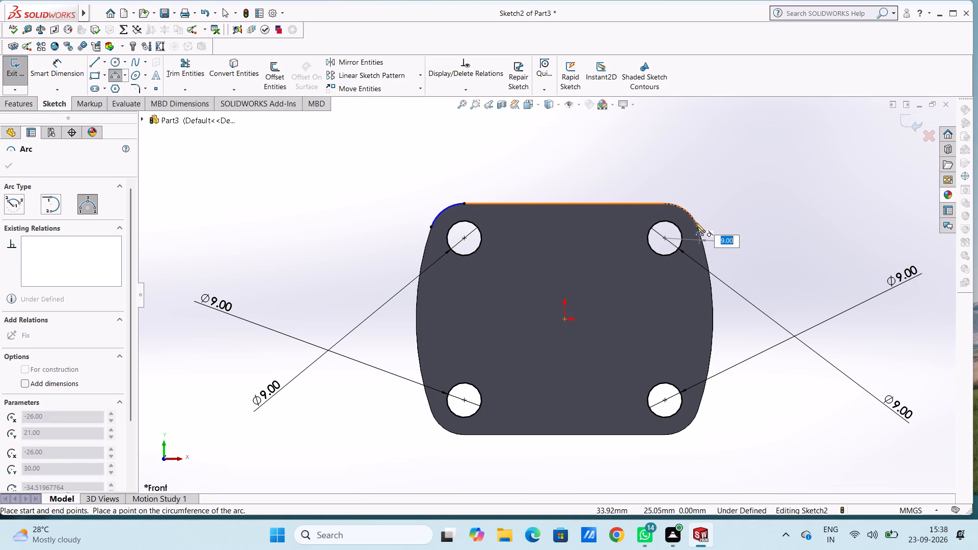
click(695, 223)
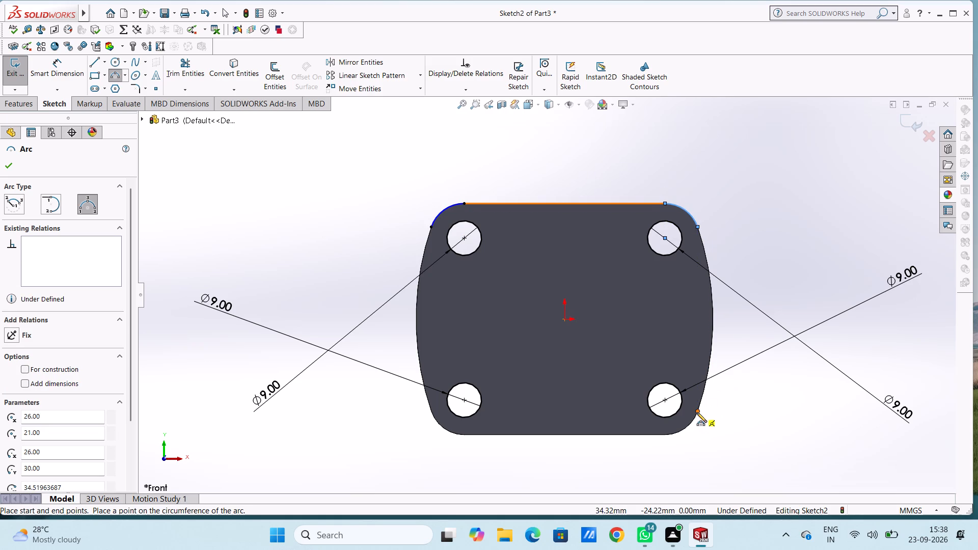
Draw three-point arcs of 9 mm radius over the plate's lower right and lower left rounded corners, between the corner edges' endpoints.
click(697, 413)
click(664, 436)
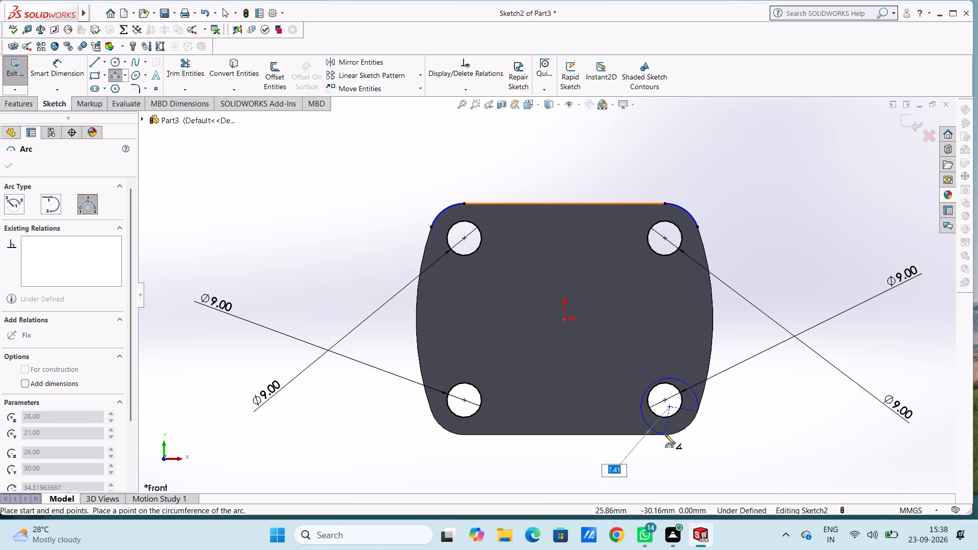
click(684, 430)
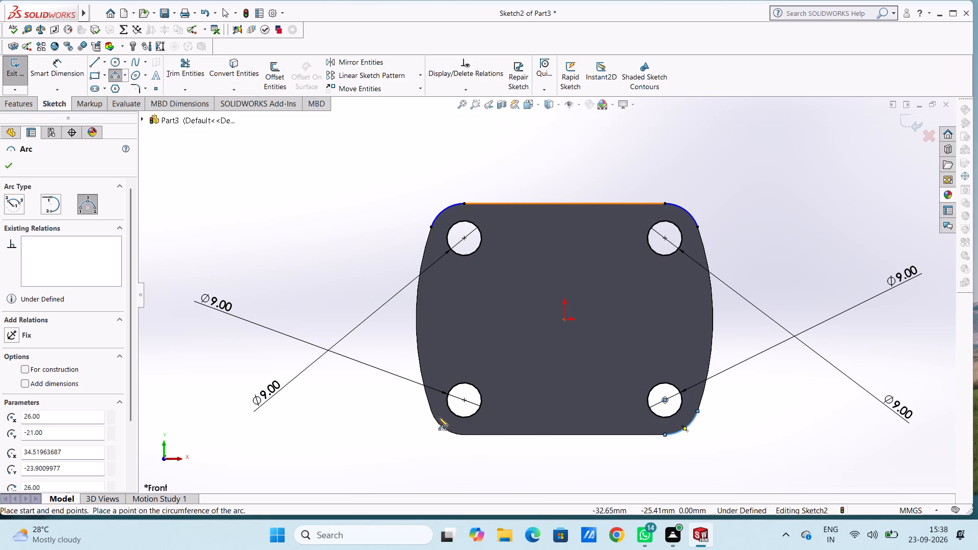
click(430, 410)
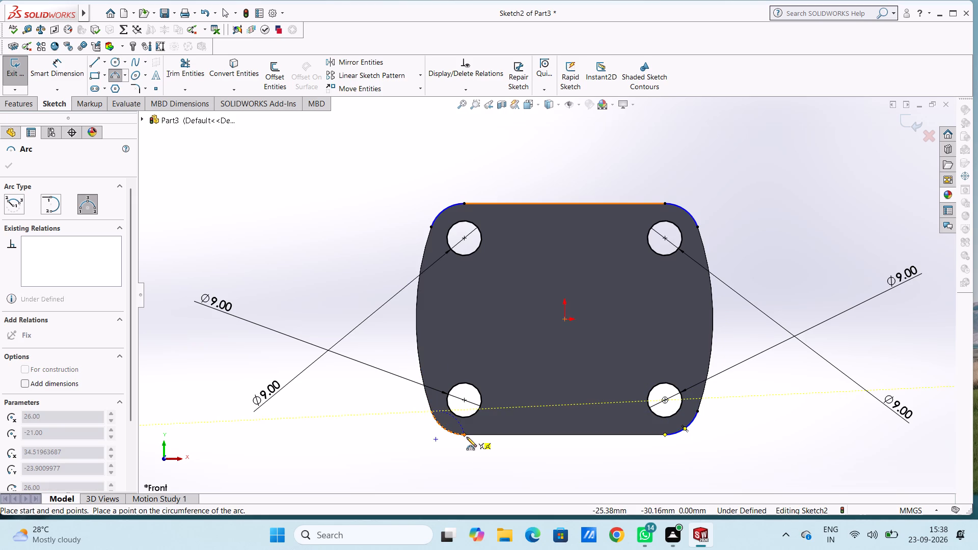
click(465, 434)
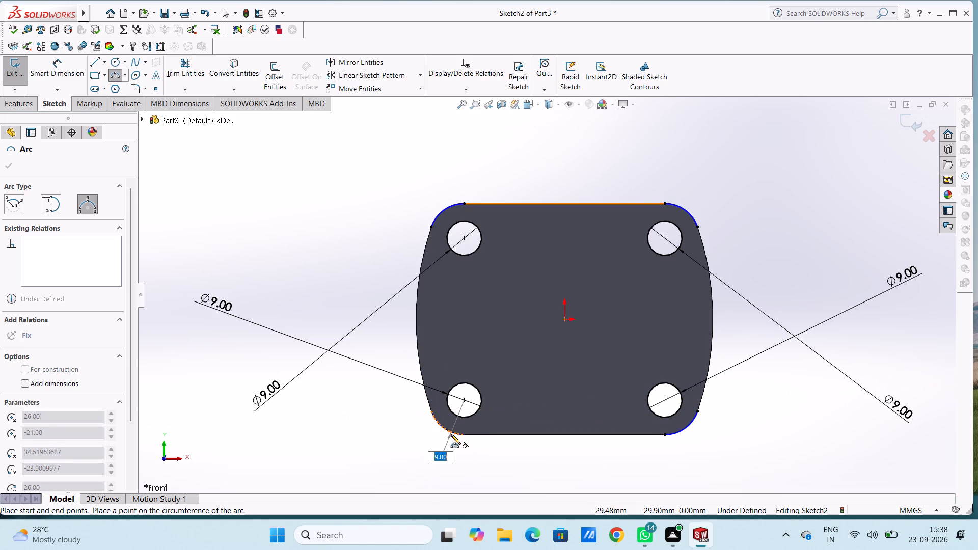
click(451, 434)
key(Escape)
key(Escape)
key(Escape)
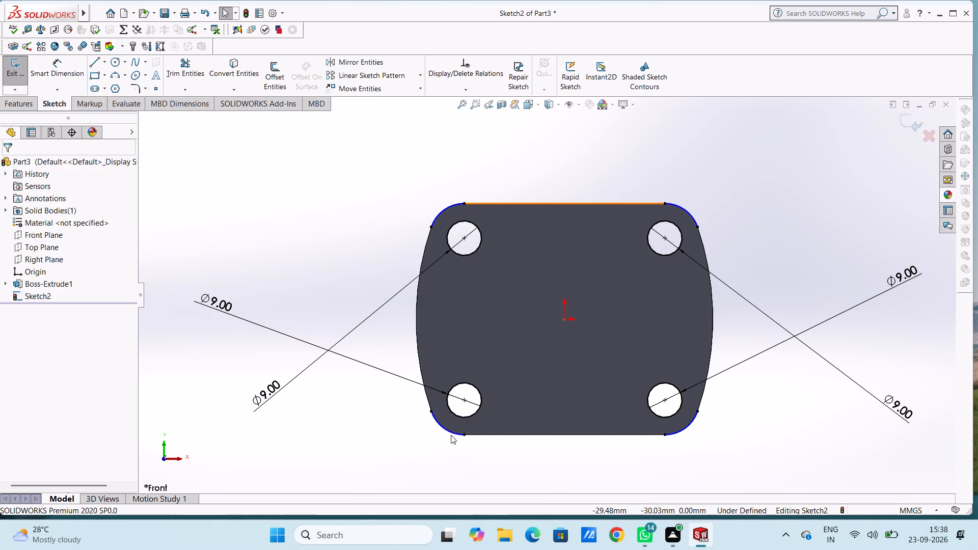
Draw three-point arcs over the plate's curved left and right side edges, between the corner arcs' endpoints.
click(94, 62)
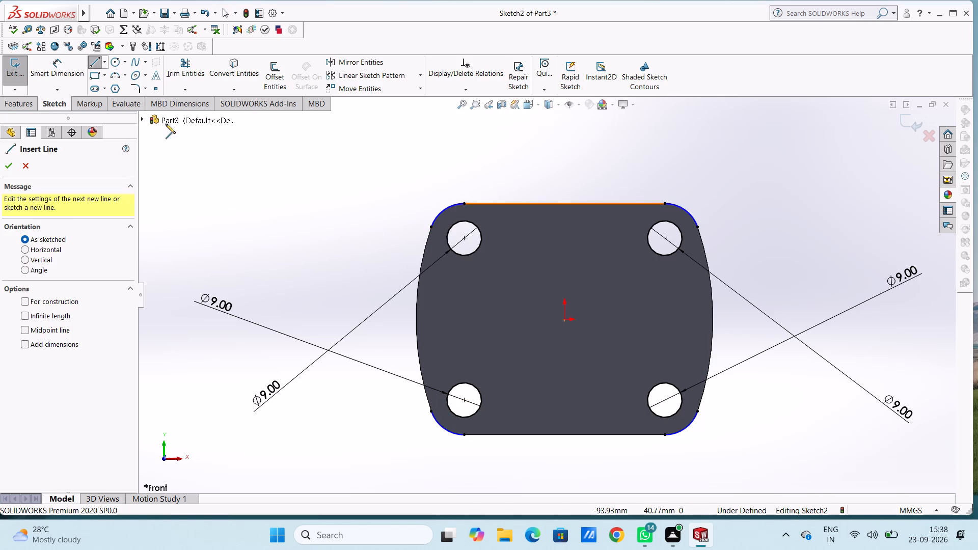
click(116, 75)
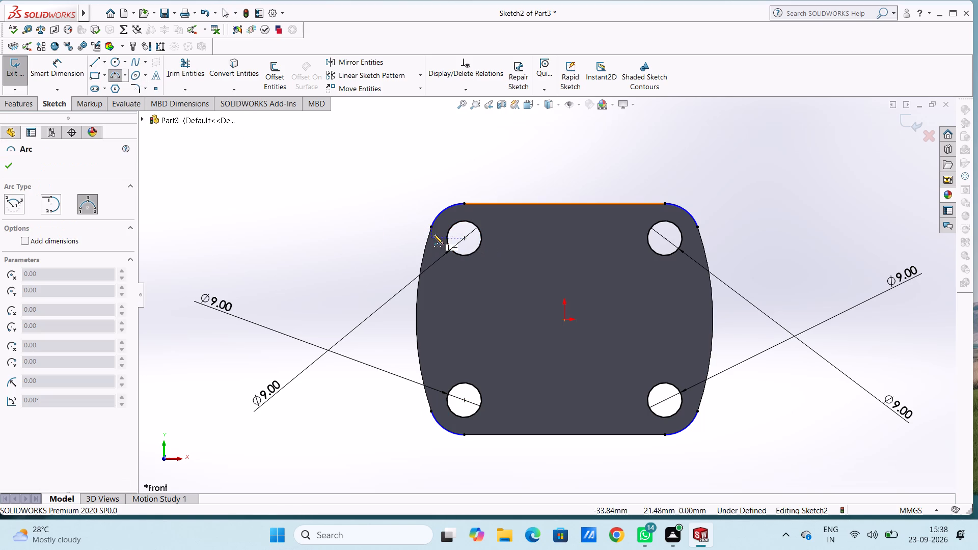
click(430, 227)
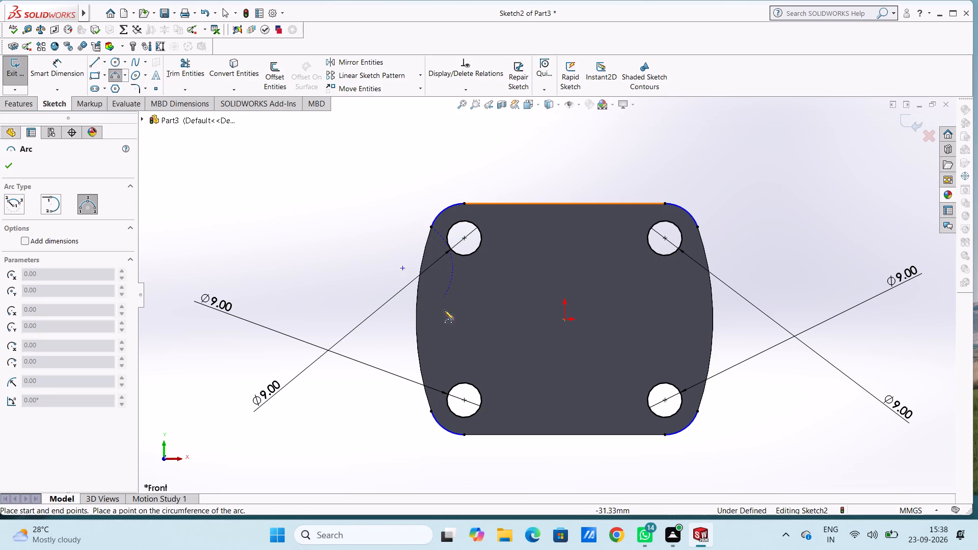
click(431, 411)
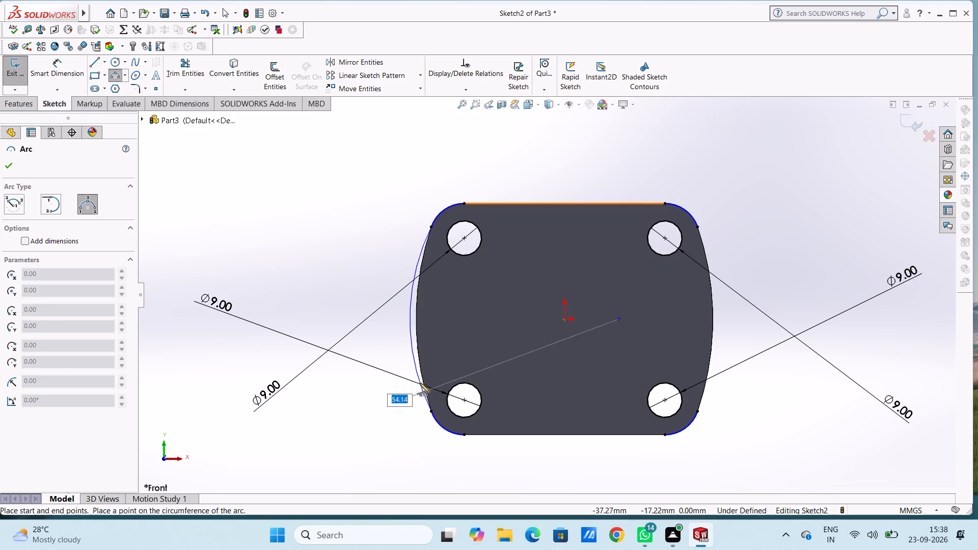
click(419, 372)
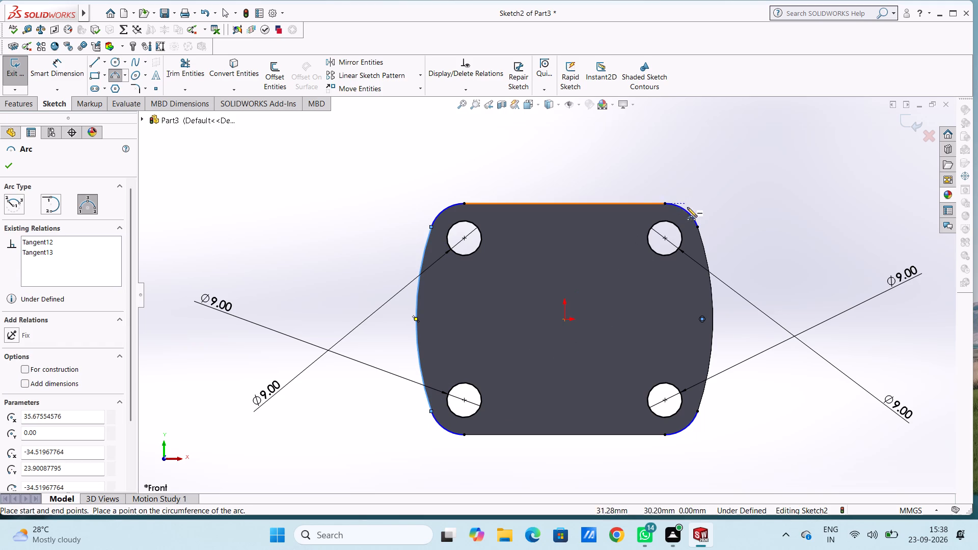
click(698, 227)
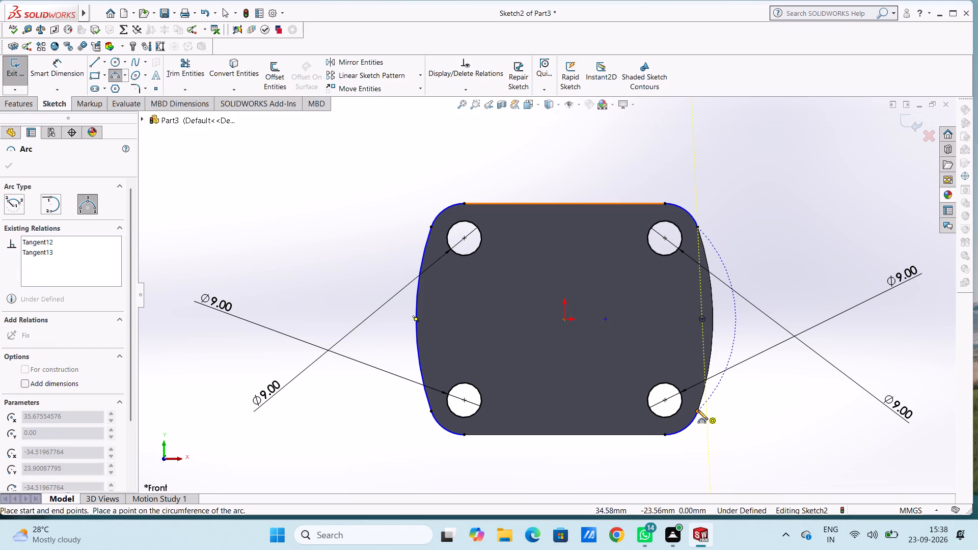
click(698, 410)
click(705, 378)
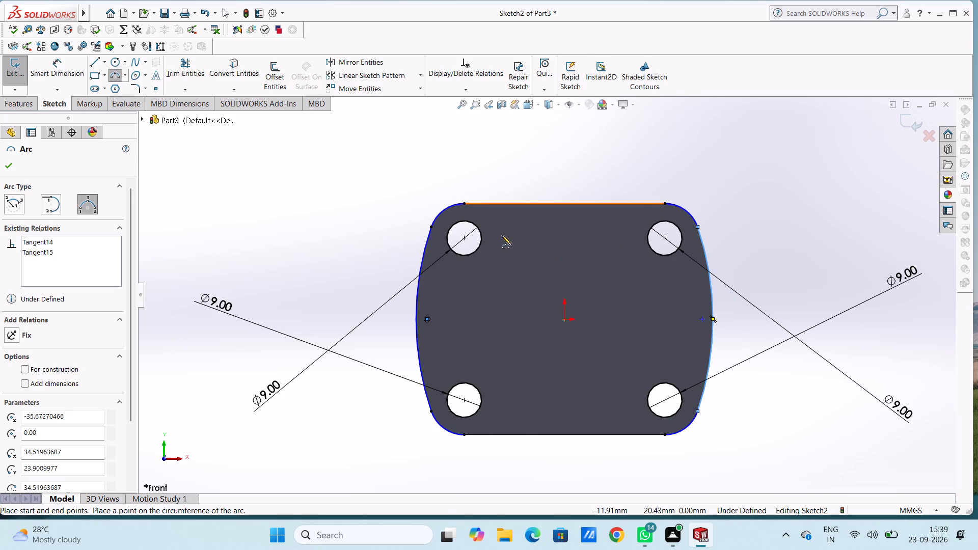
key(Escape)
key(Escape)
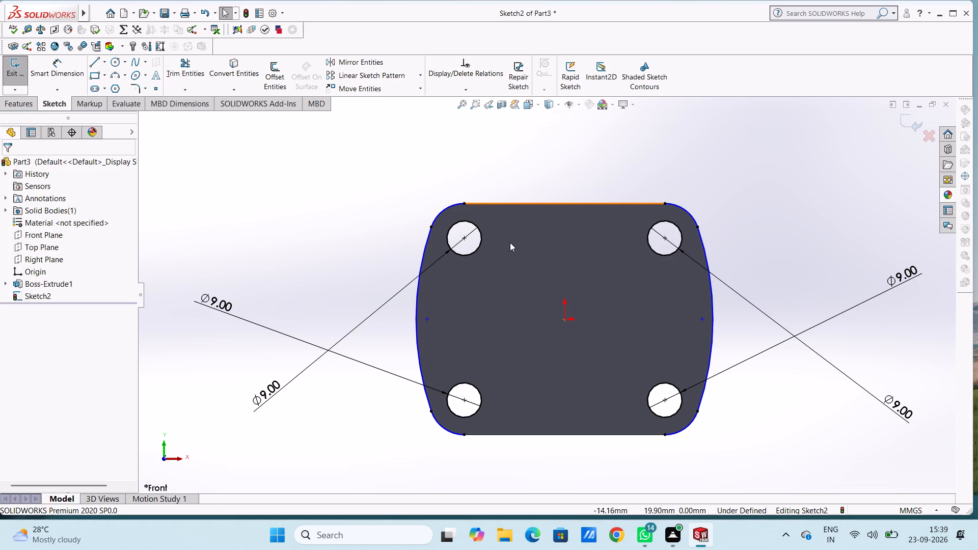
Draw a circle of 9 mm radius centred on each of the plate's four corner holes.
click(115, 59)
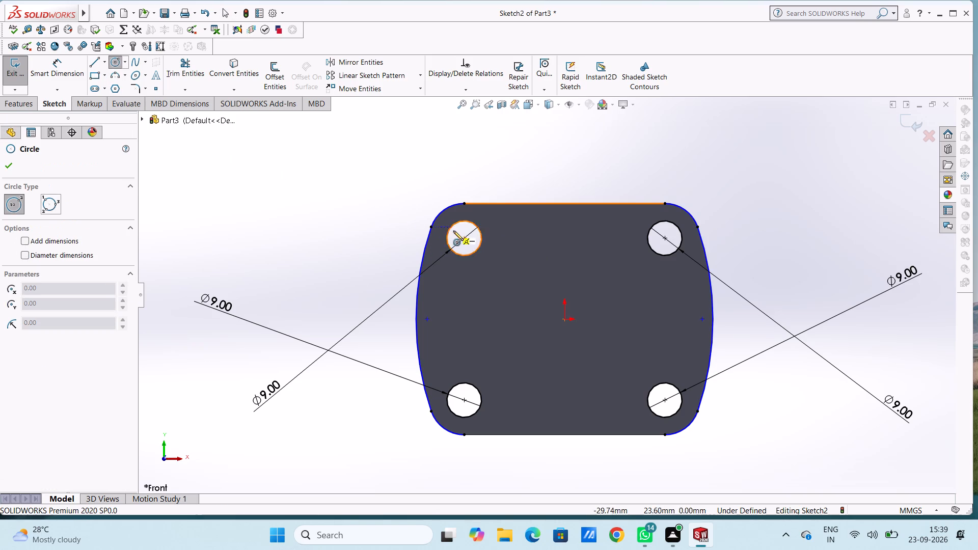
click(463, 237)
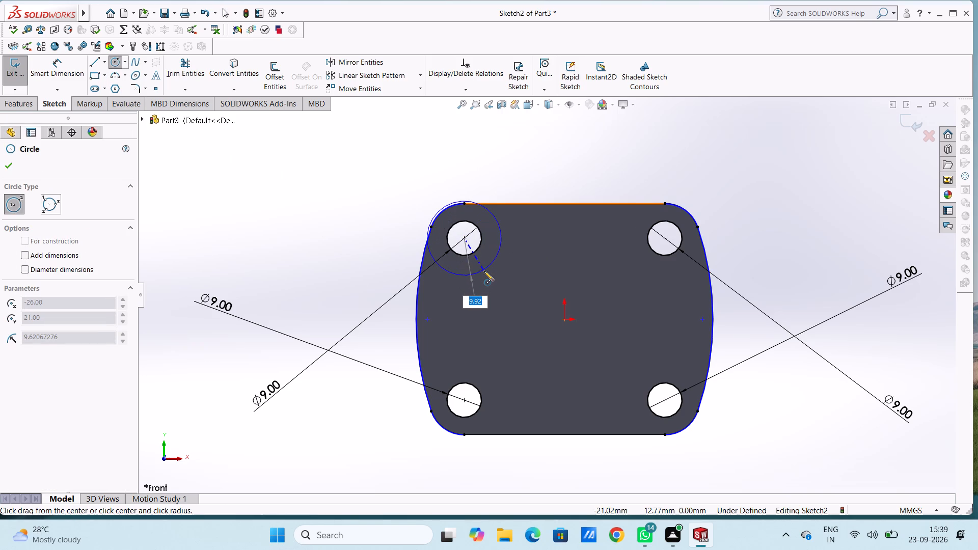
key(9)
key(Return)
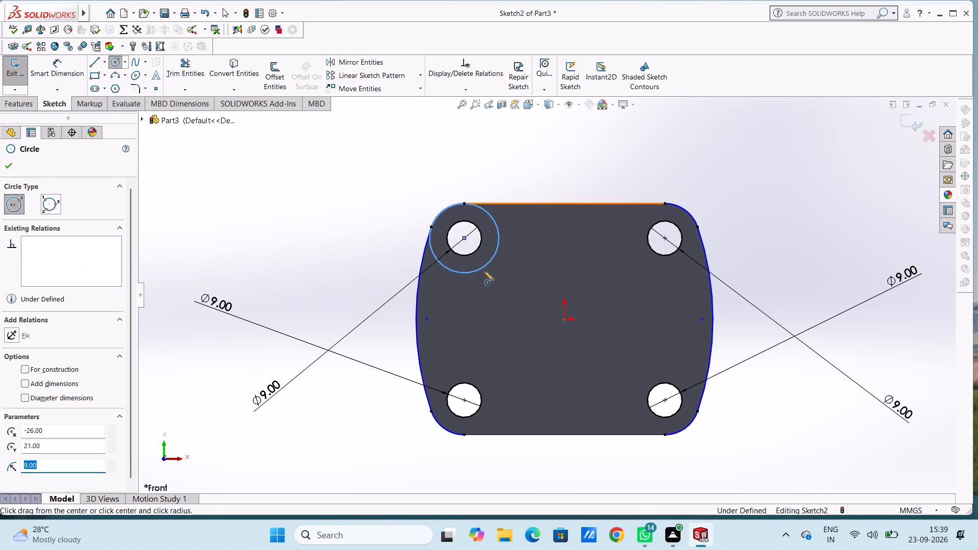
click(664, 238)
key(9)
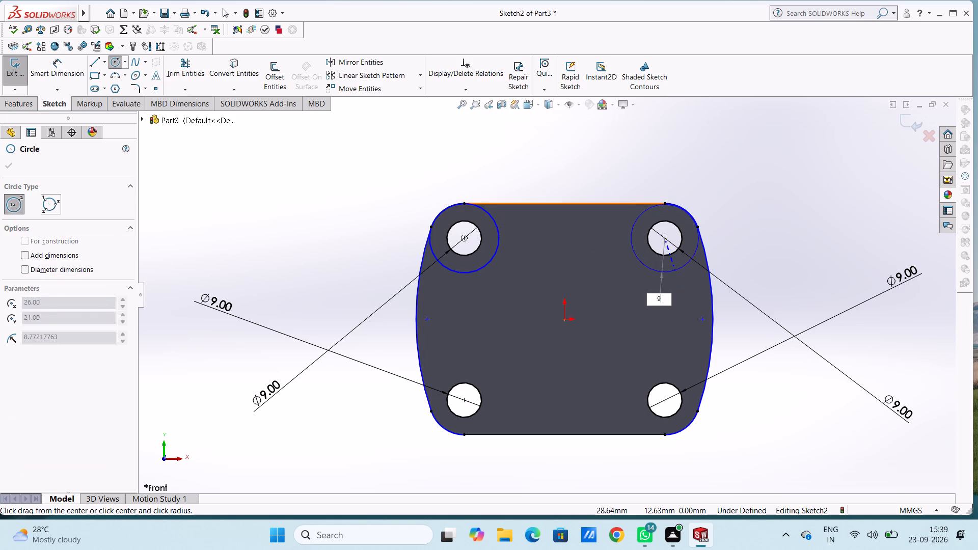
key(Return)
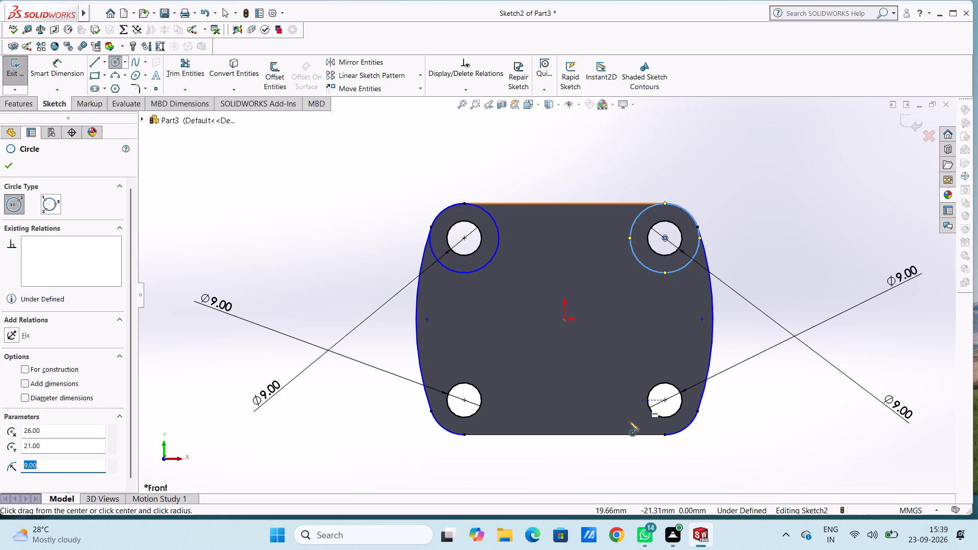
click(664, 399)
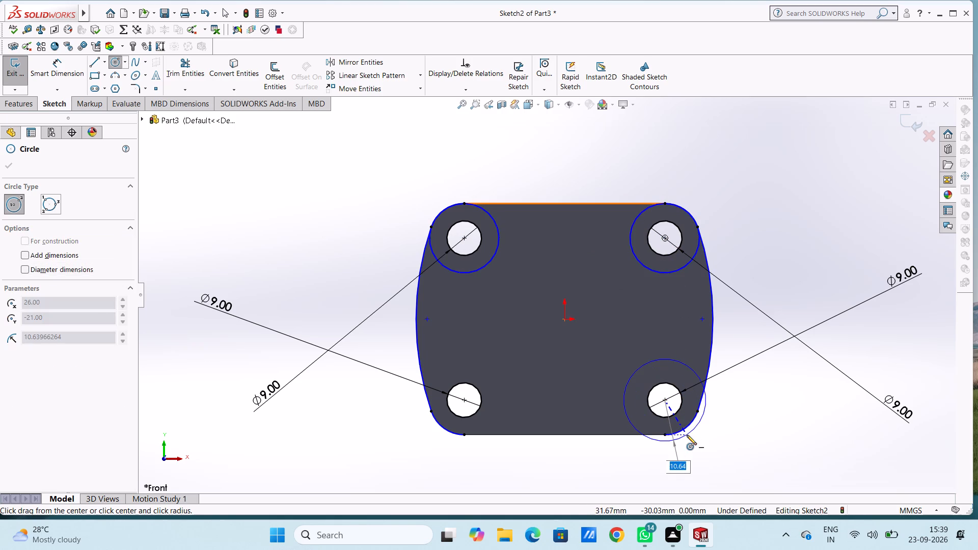
key(9)
key(Return)
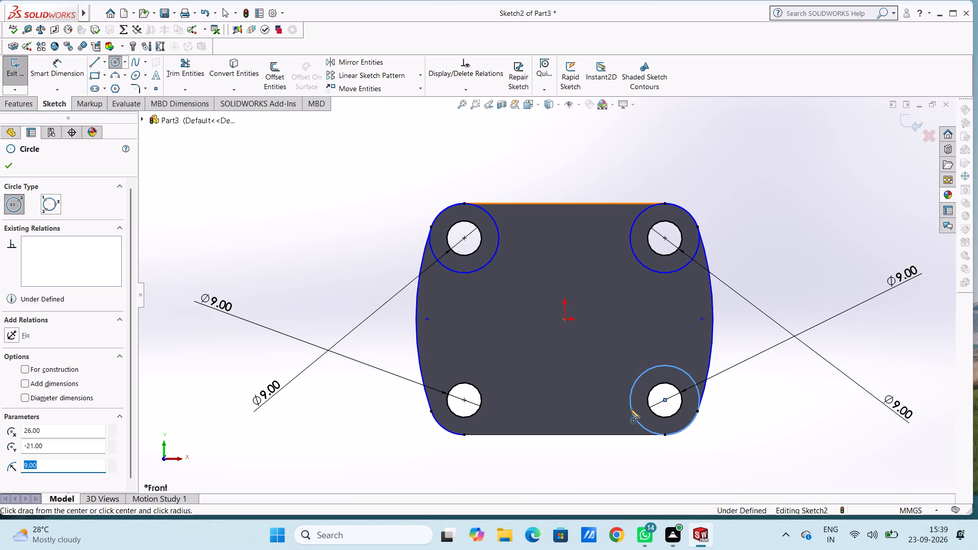
click(462, 402)
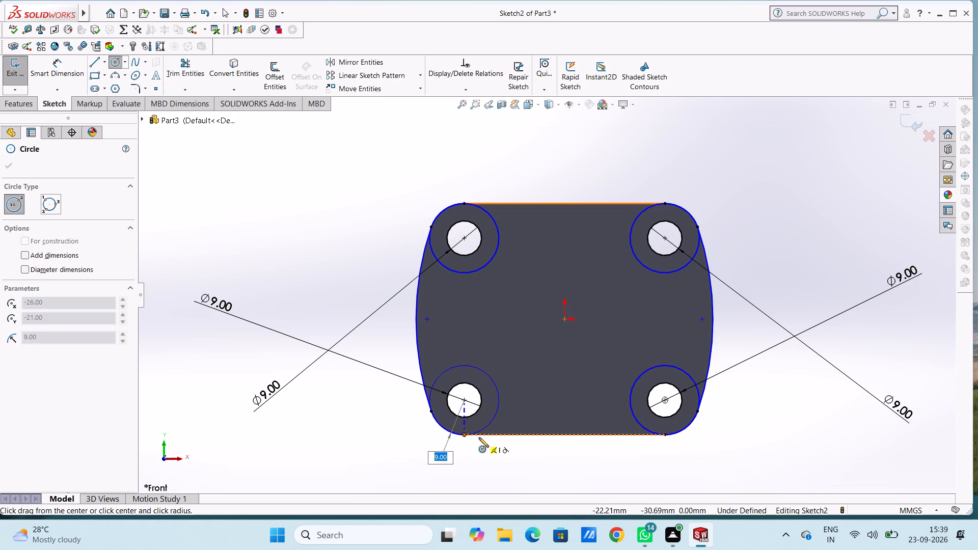
key(Return)
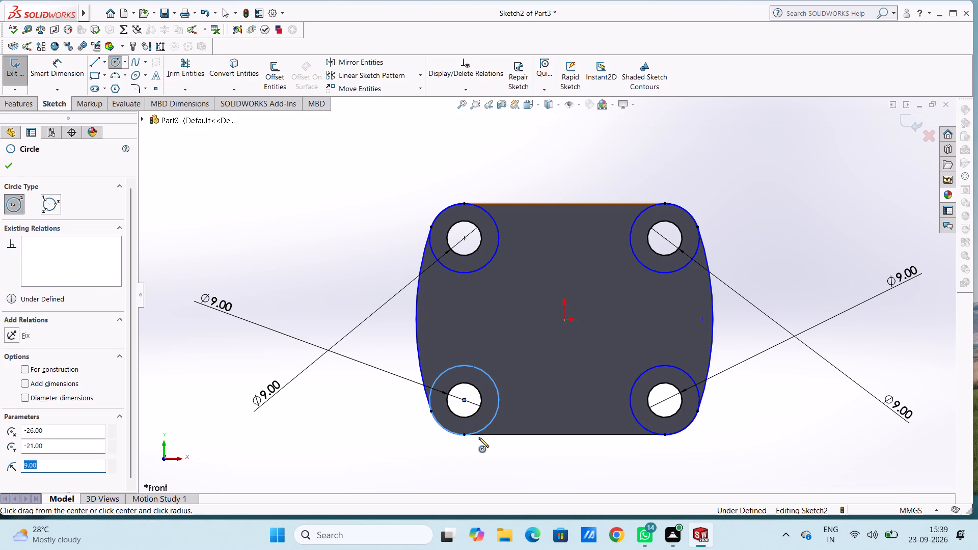
key(Escape)
key(Escape)
Delete the four sketched arcs over the plate's rounded corners, keeping the full circles around the holes.
click(445, 207)
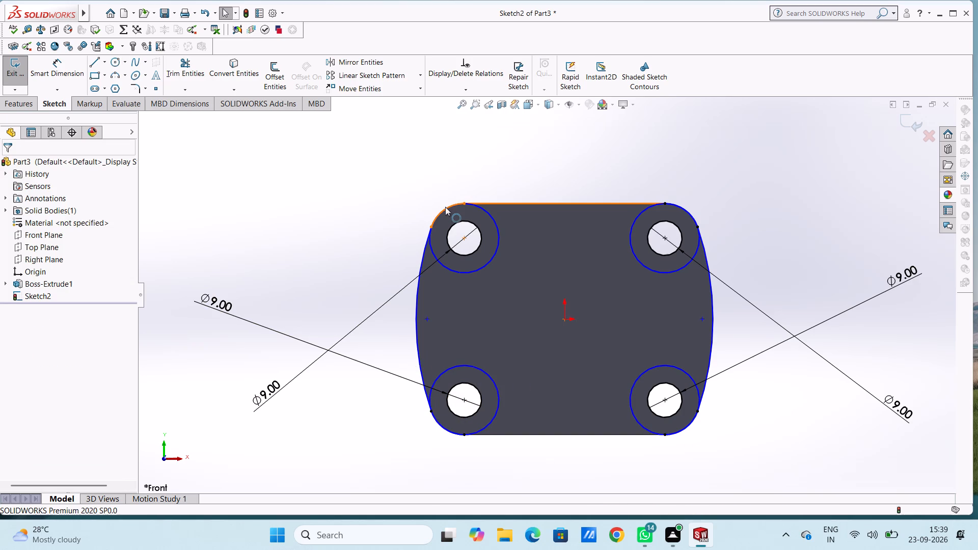
key(Delete)
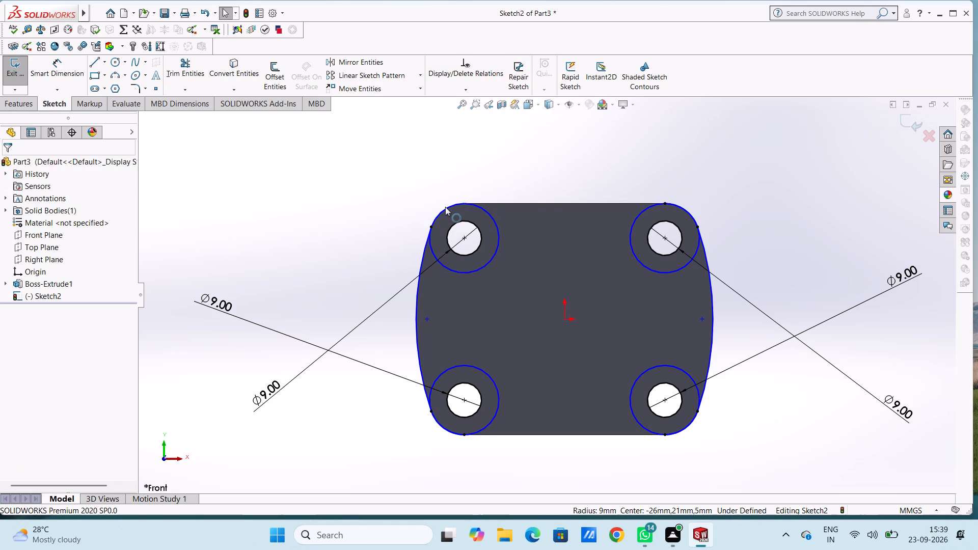
click(692, 214)
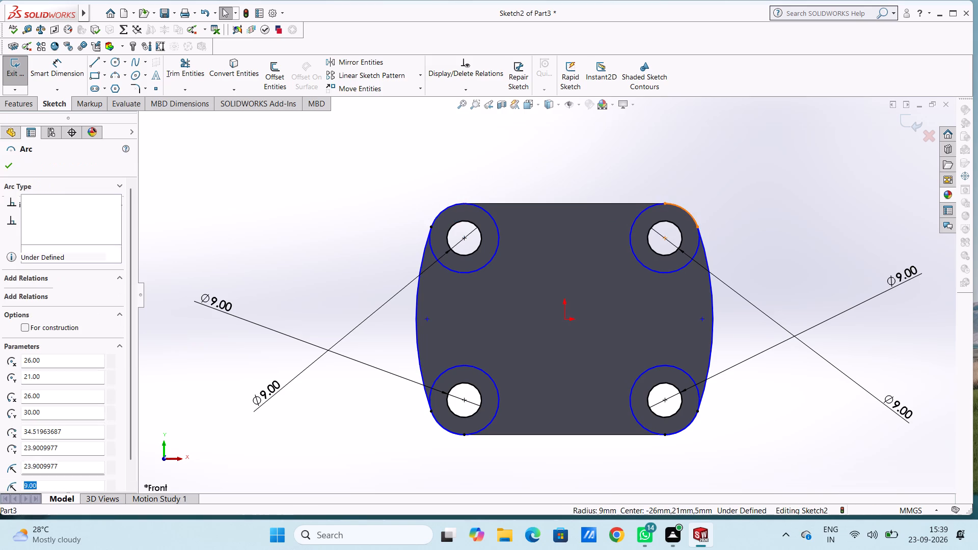
key(Delete)
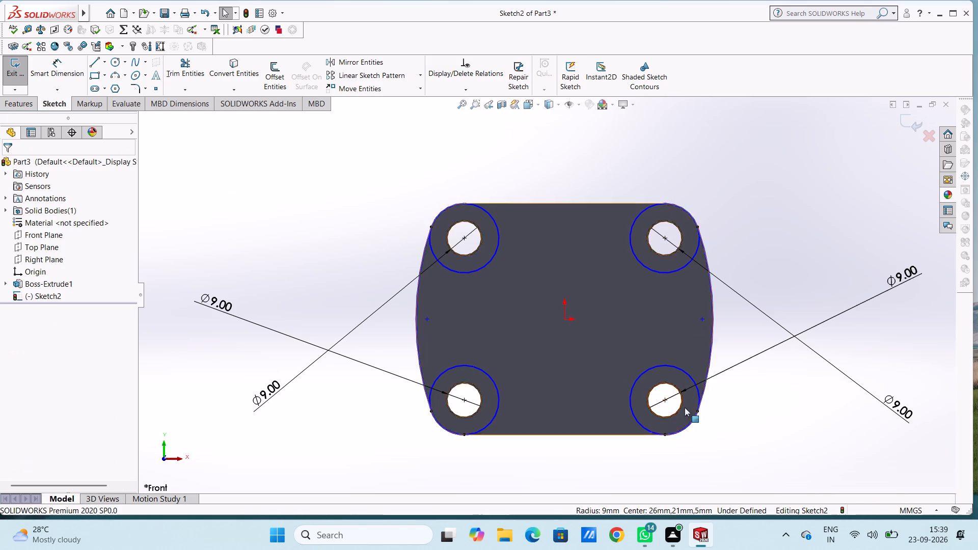
click(692, 425)
key(Delete)
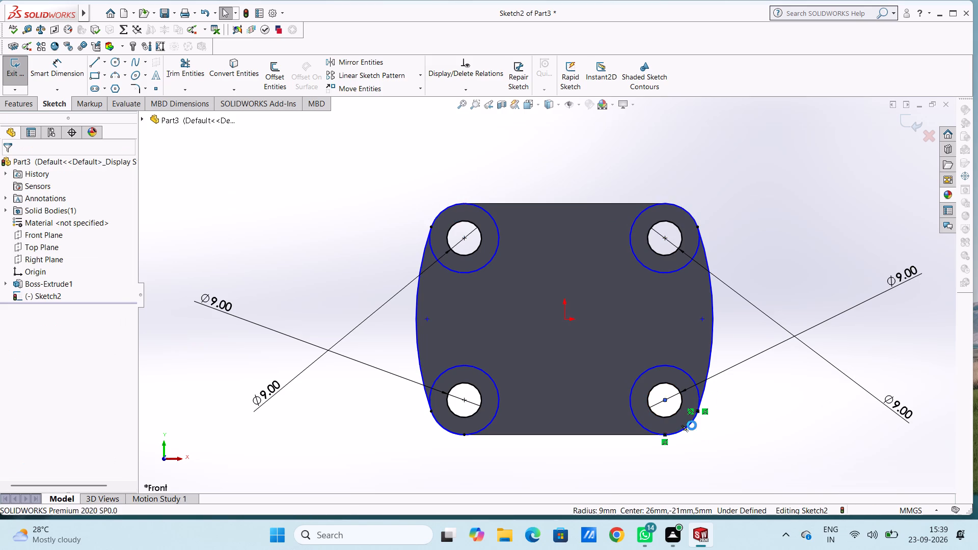
click(443, 427)
key(Delete)
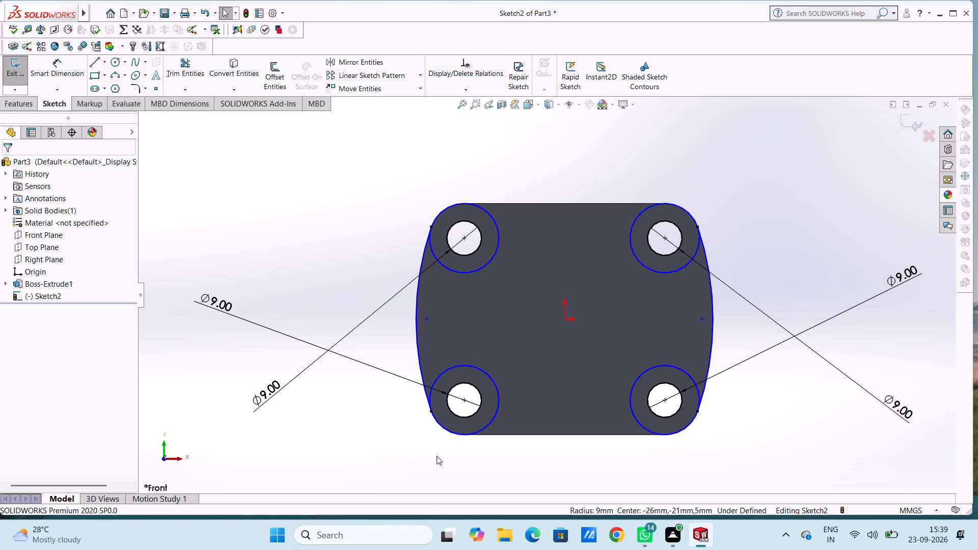
Draw inward-bulging three-point arcs of 74.15 mm radius joining the inner sides of the left and right pairs of large circles.
click(114, 73)
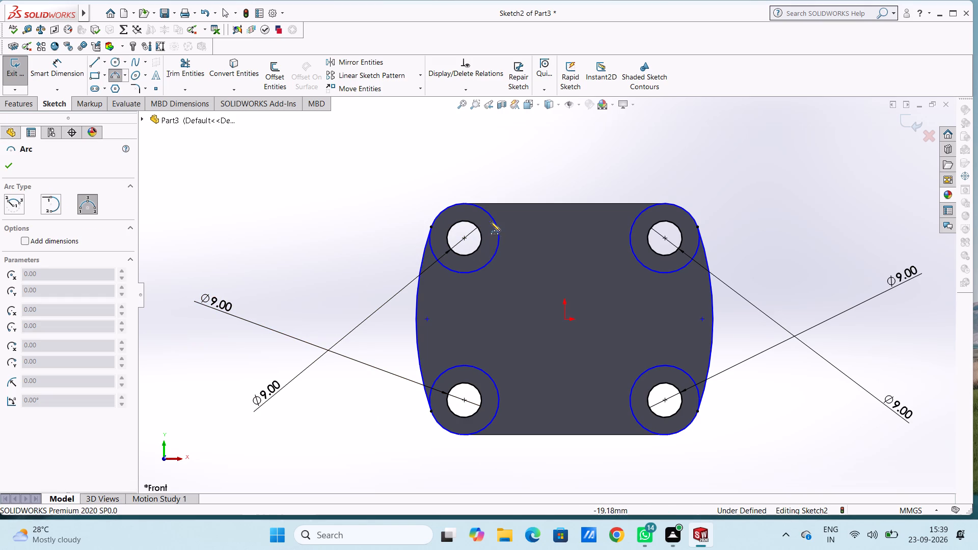
click(496, 226)
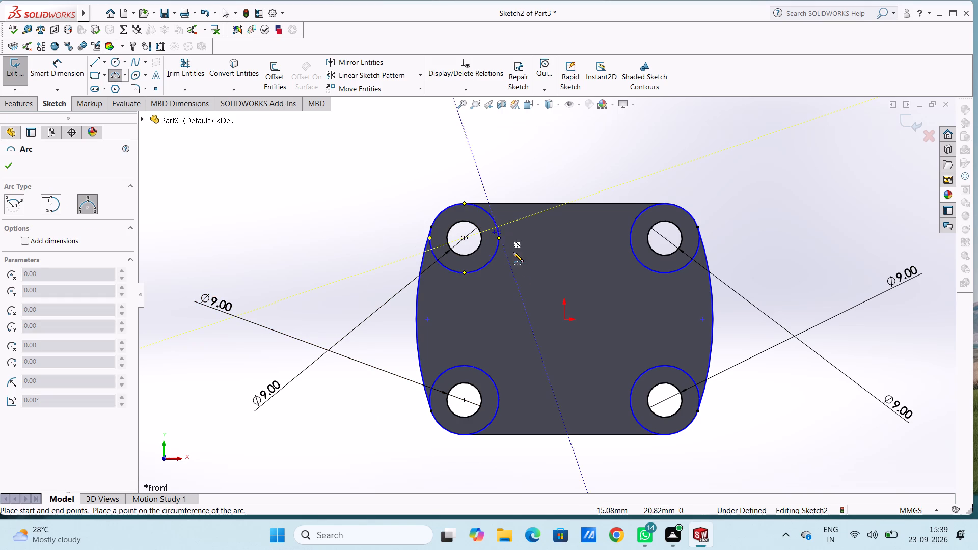
click(497, 414)
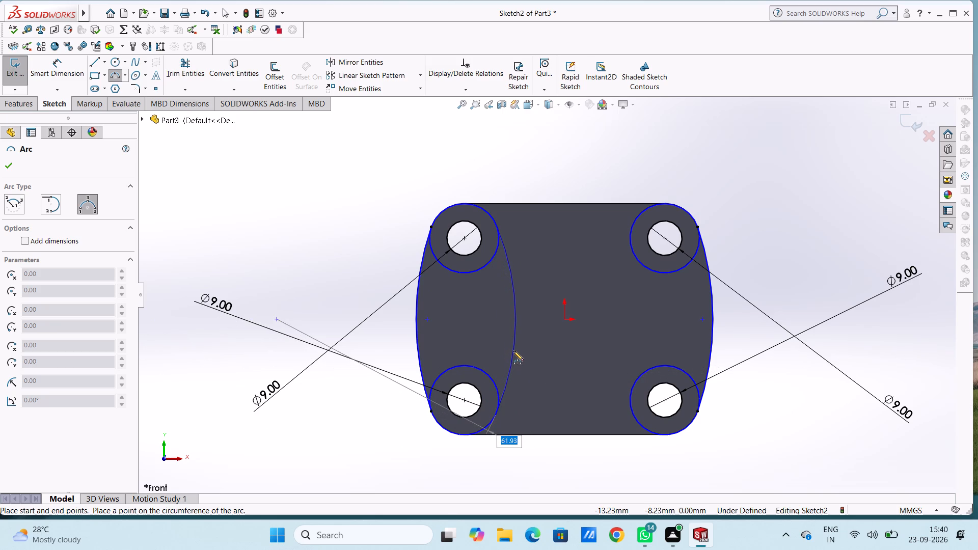
text(740)
key(BackSpace)
text(.15)
key(Return)
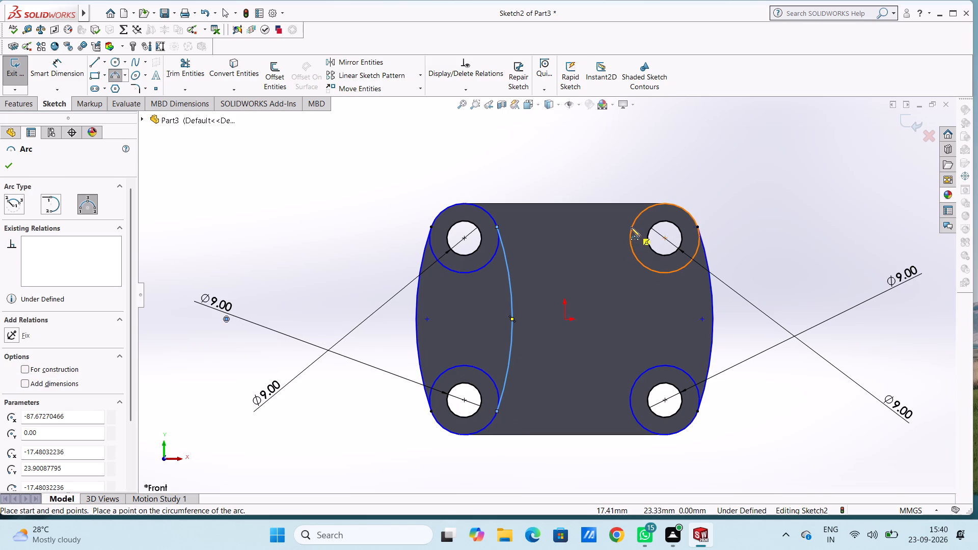
click(631, 227)
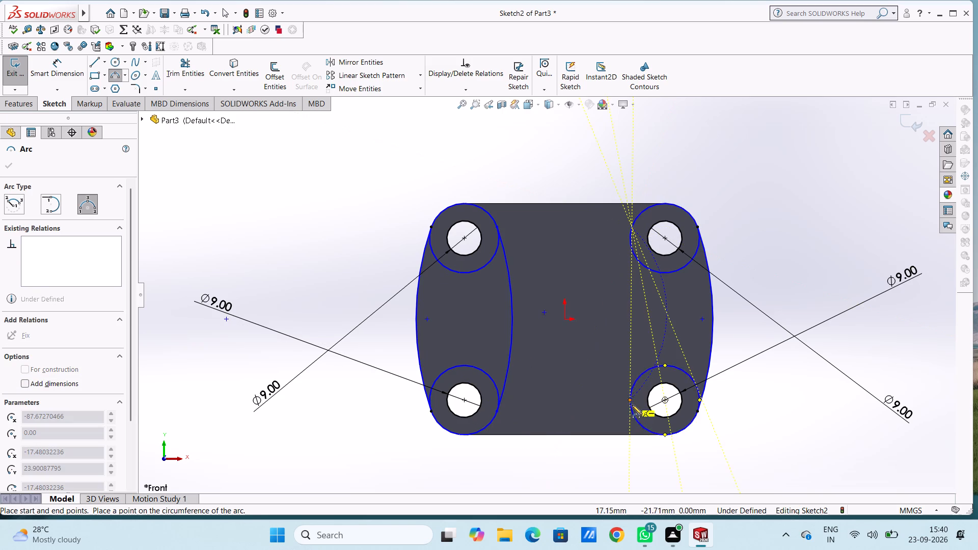
click(631, 411)
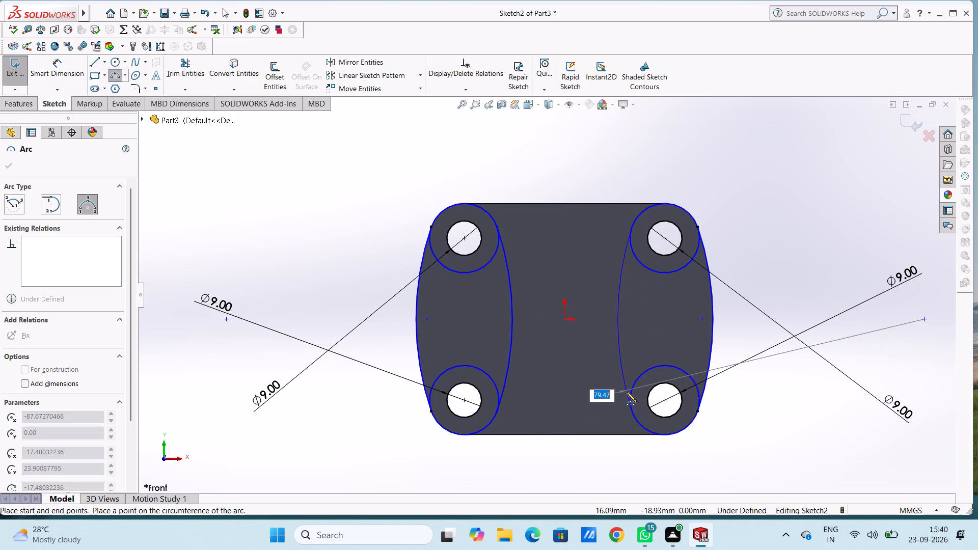
text(74.15)
key(Return)
key(Escape)
key(Escape)
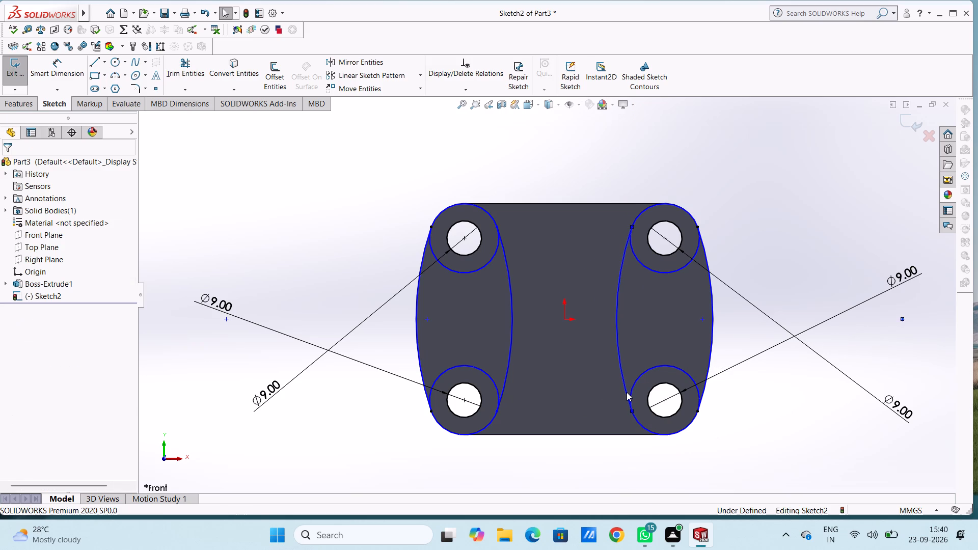
key(Escape)
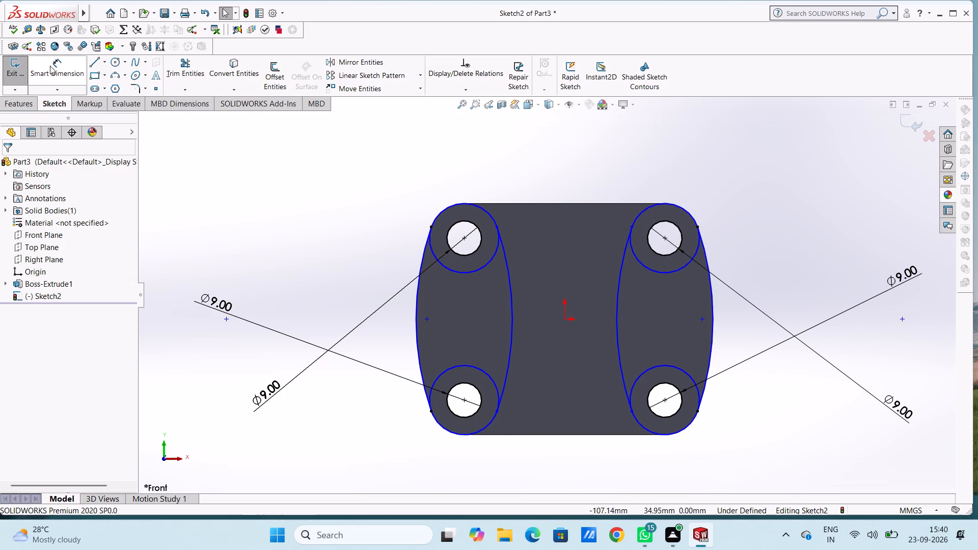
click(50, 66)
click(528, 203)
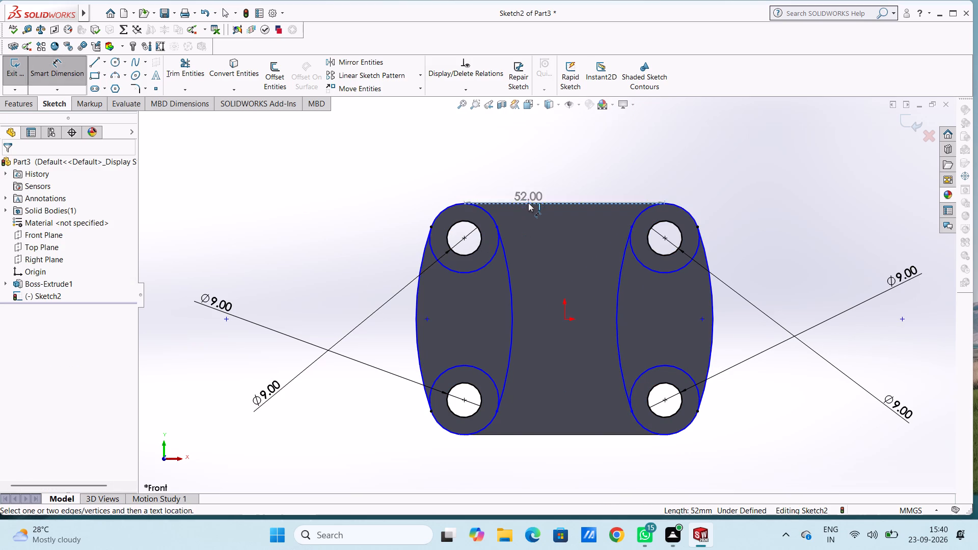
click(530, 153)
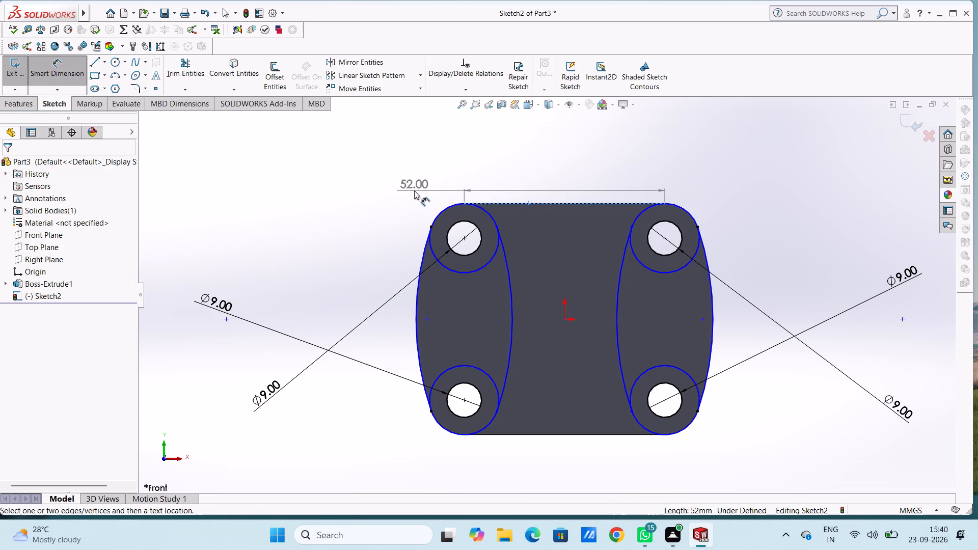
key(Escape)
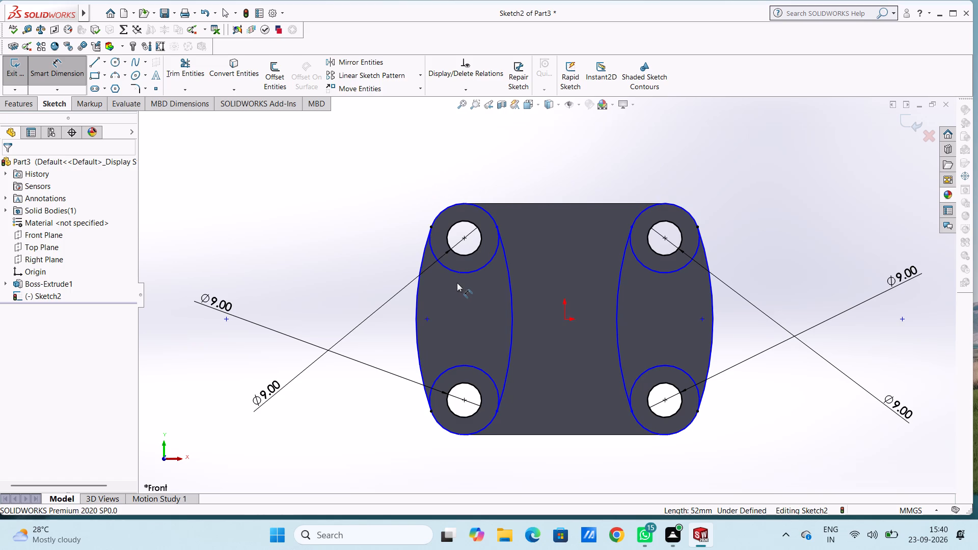
Dimension the diameter of the large upper-left circle and the radii of the left outer and left inner arcs.
click(460, 275)
click(322, 313)
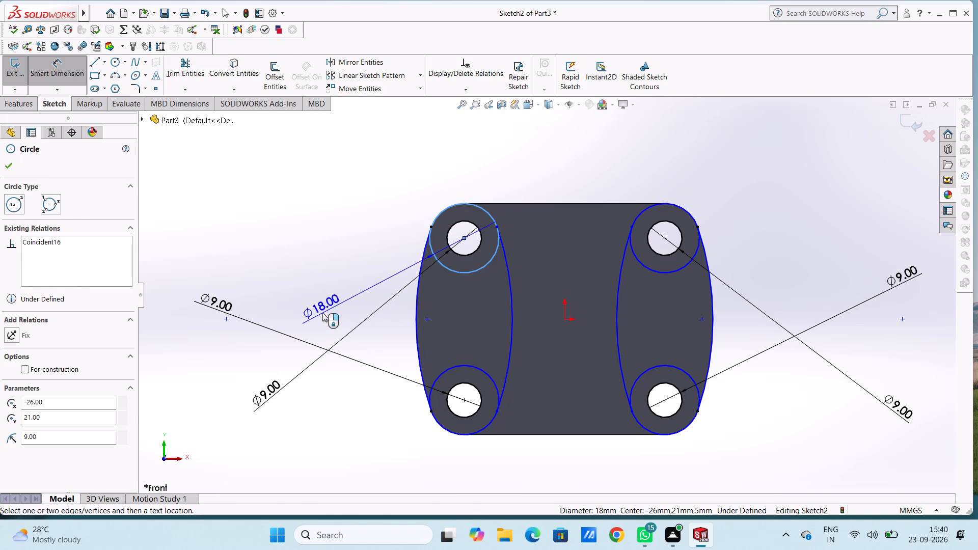
click(276, 296)
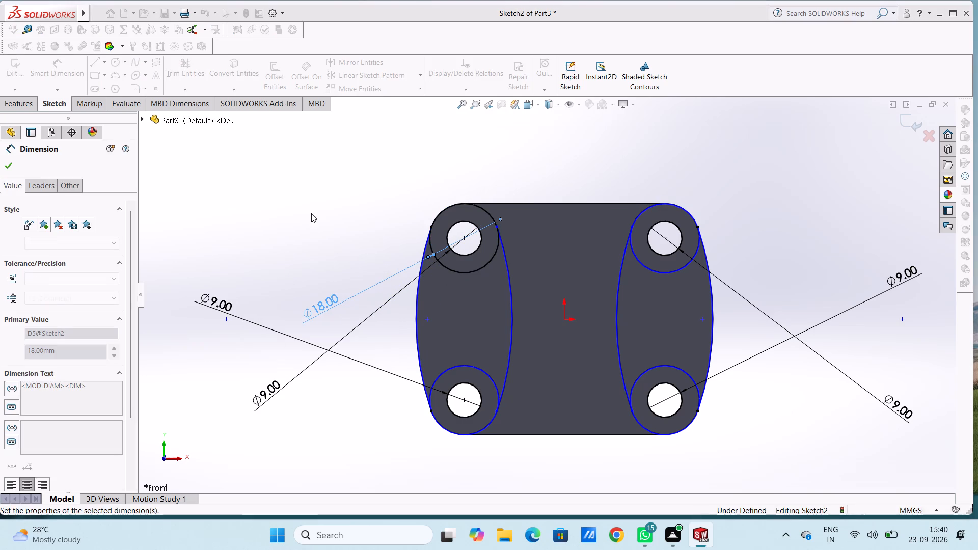
click(312, 213)
click(422, 256)
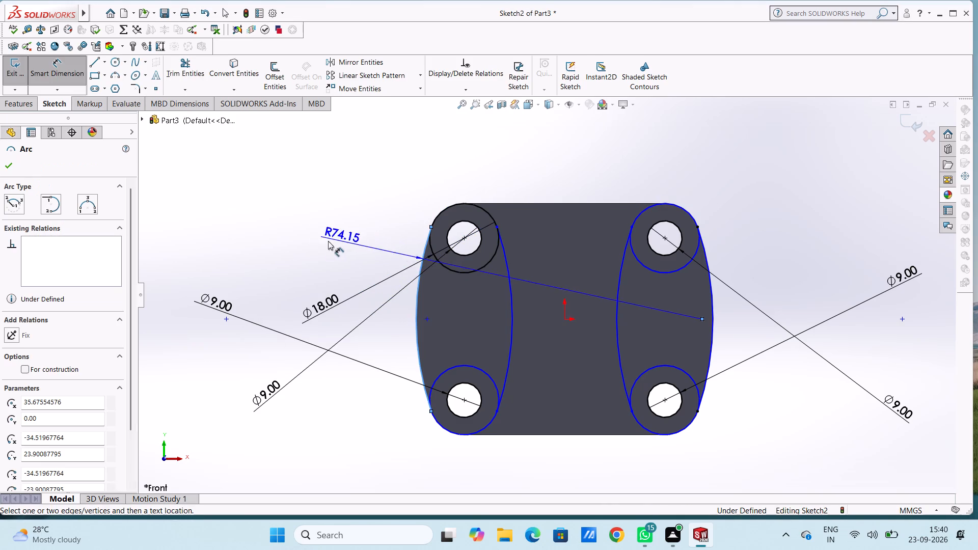
click(292, 250)
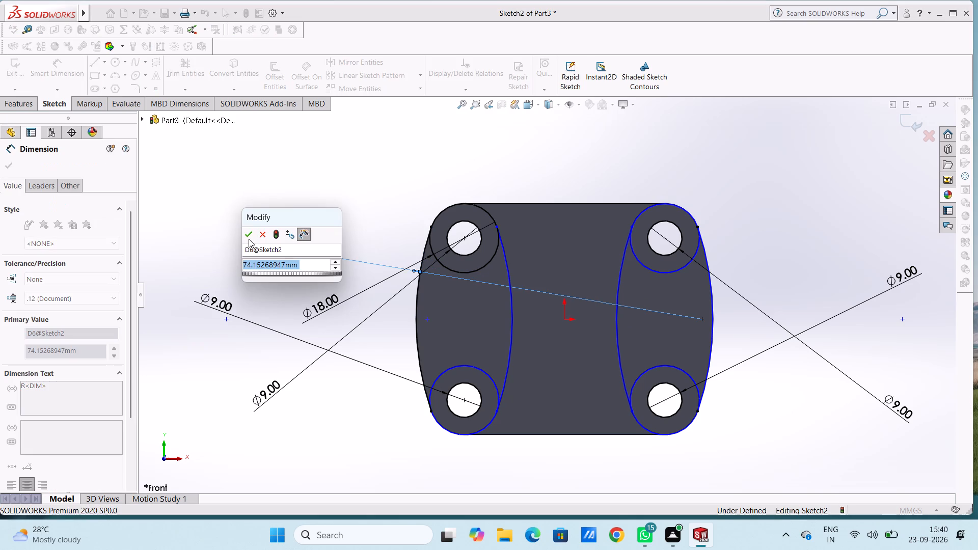
click(248, 238)
click(269, 174)
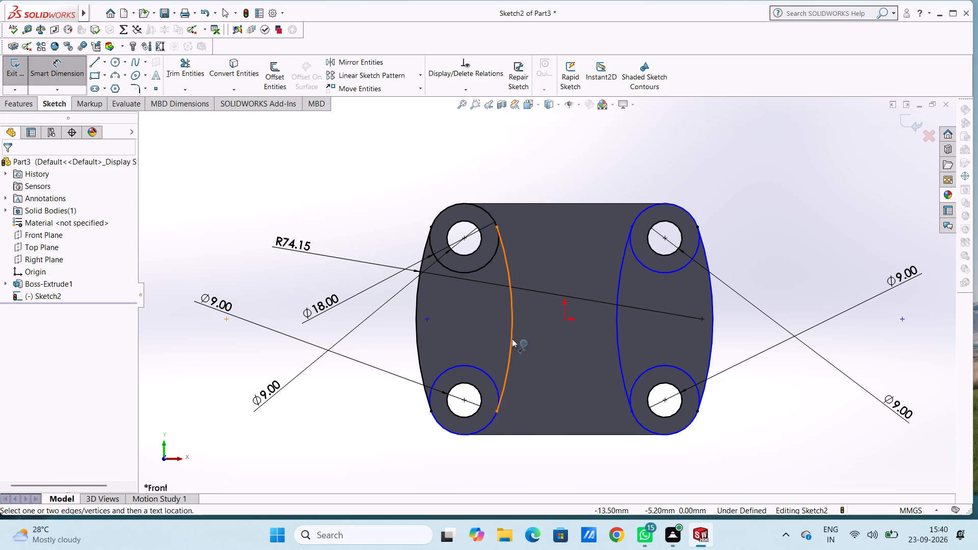
click(512, 339)
click(821, 294)
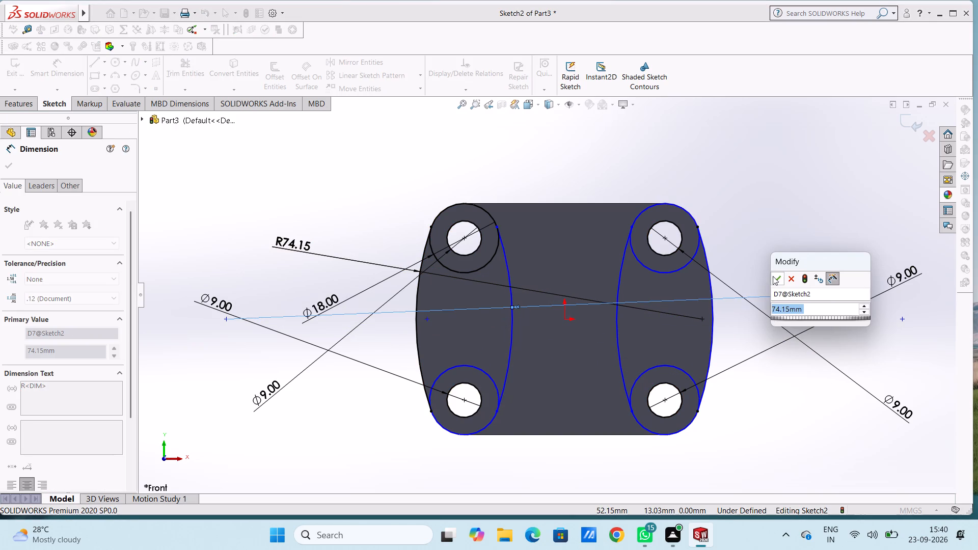
click(774, 279)
click(775, 211)
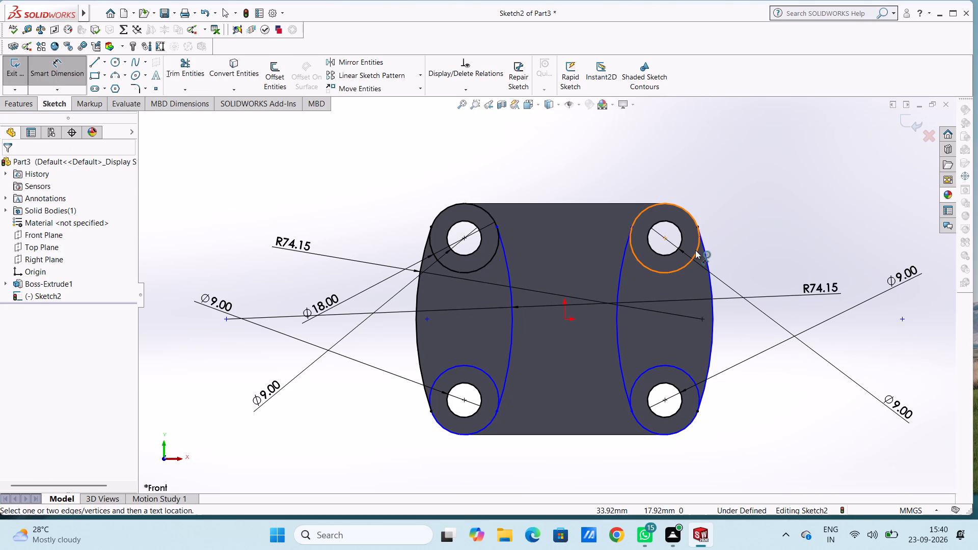
Dimension the diameter of the large upper-right circle and the radii of the right outer and right inner arcs.
click(695, 250)
click(830, 163)
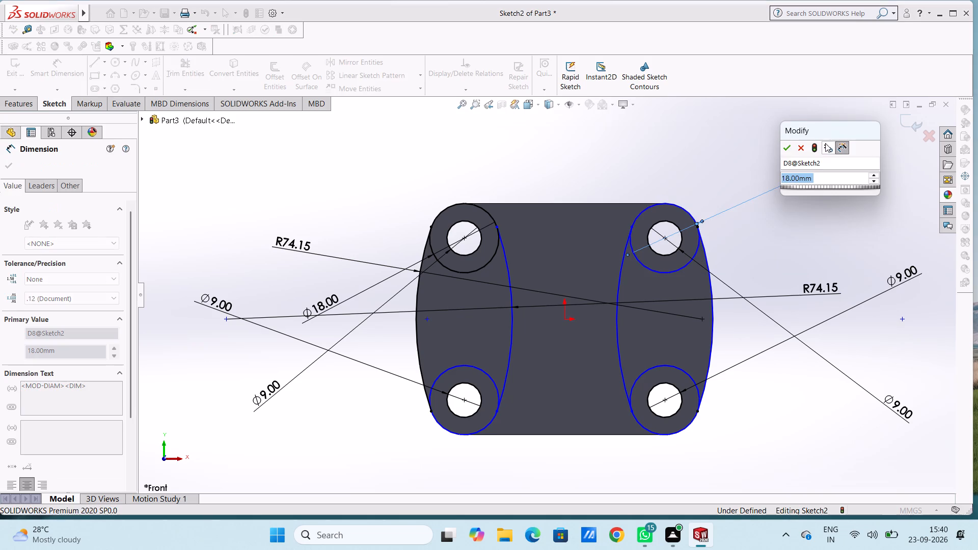
click(783, 152)
click(708, 168)
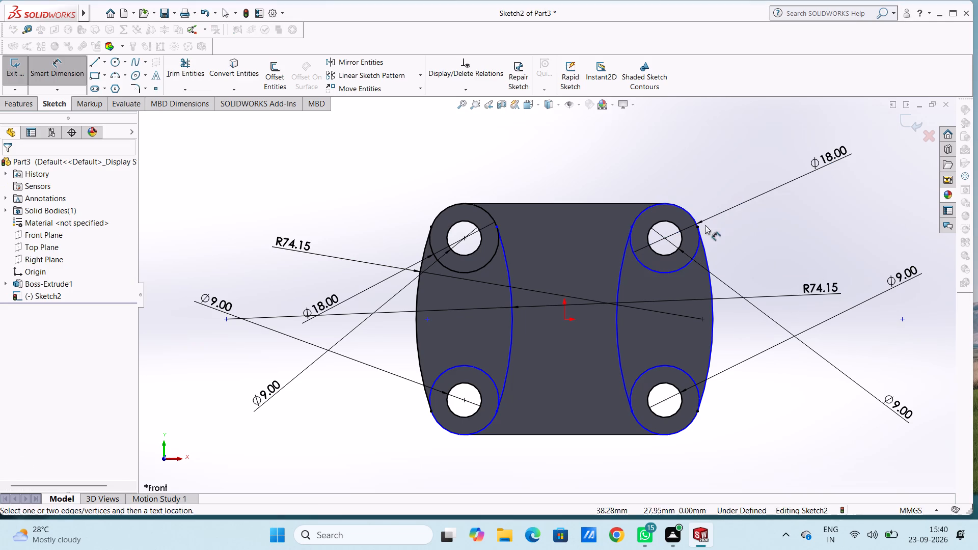
click(708, 255)
click(812, 235)
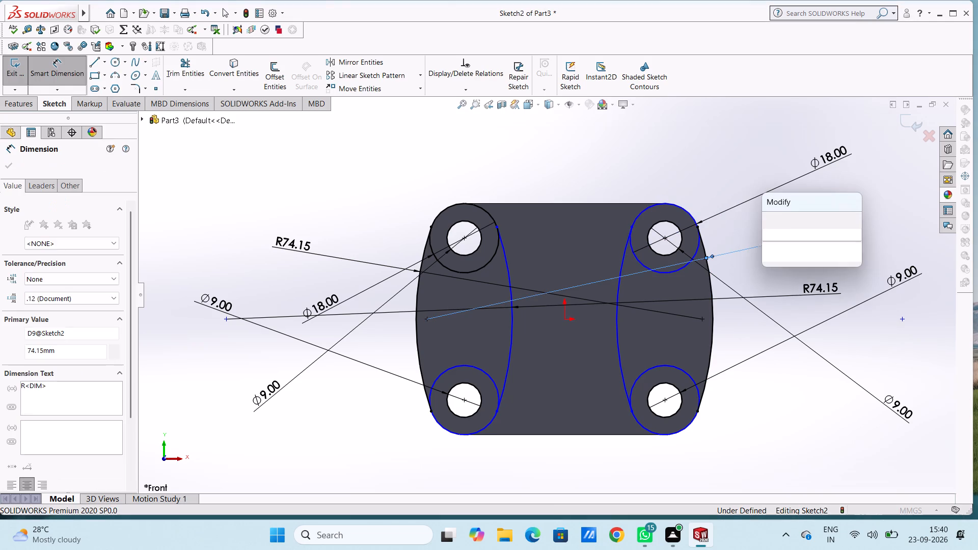
click(771, 224)
click(742, 228)
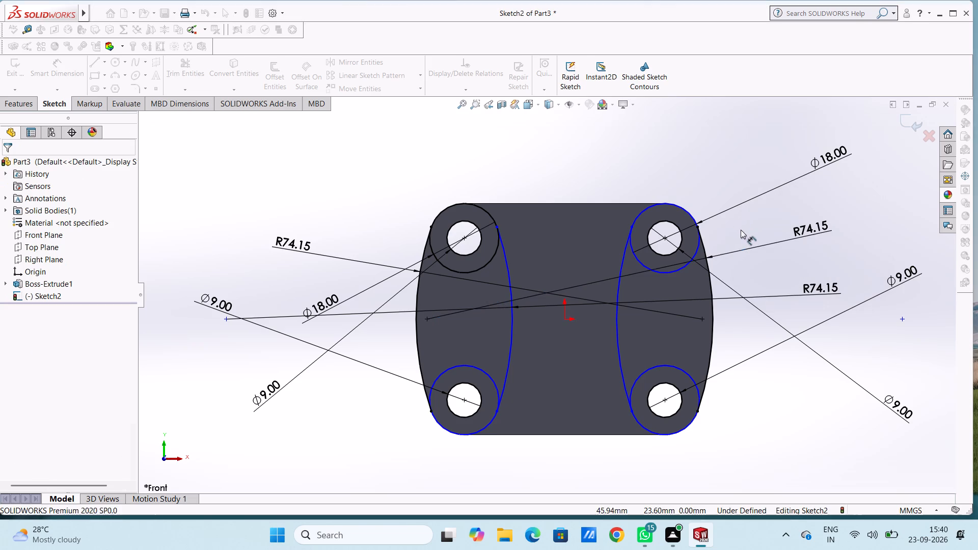
click(618, 342)
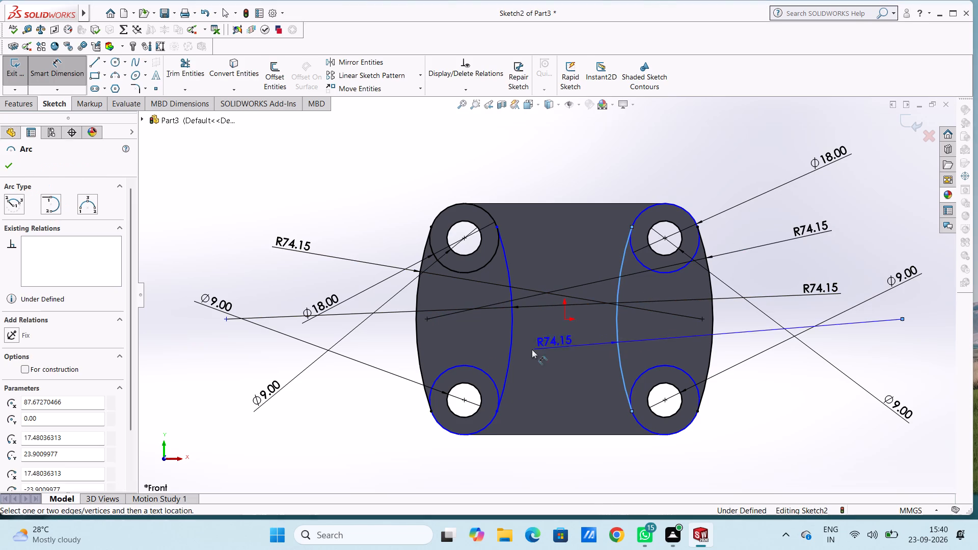
click(379, 344)
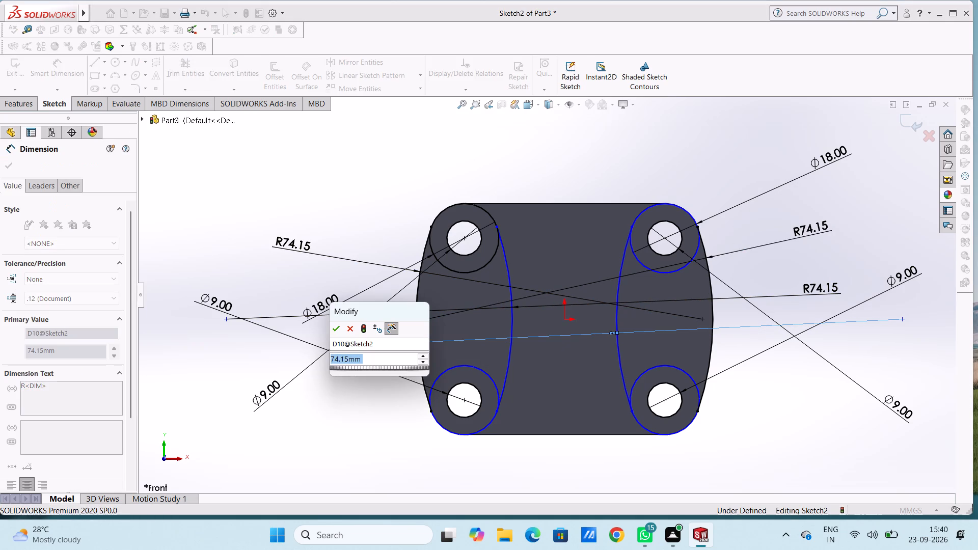
click(337, 333)
click(379, 195)
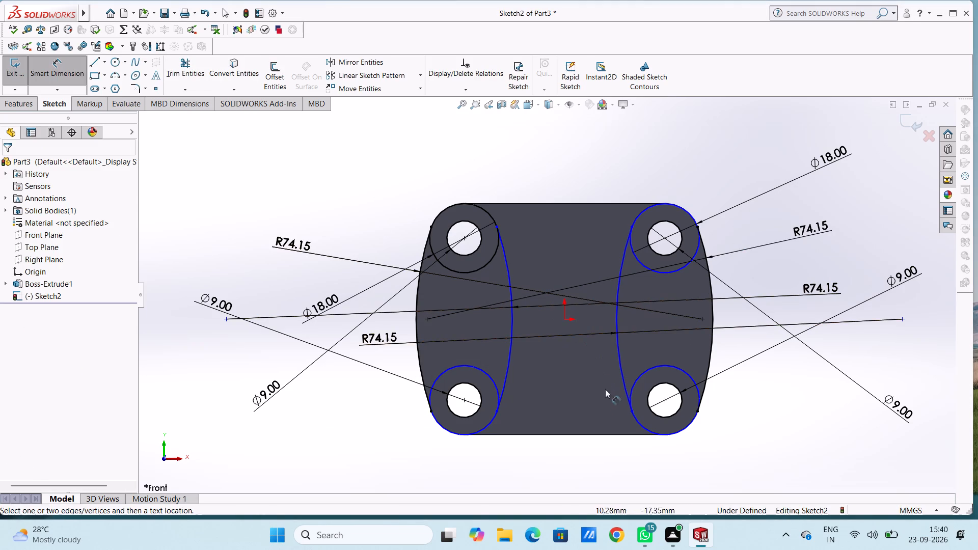
Dimension the diameters of the large circles around the lower-left and lower-right holes.
click(491, 424)
click(374, 464)
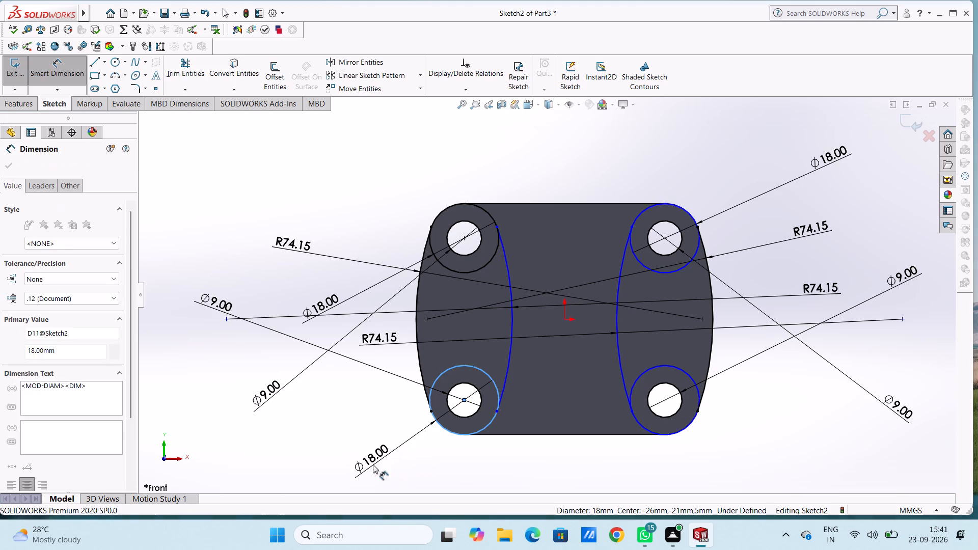
click(326, 452)
click(360, 382)
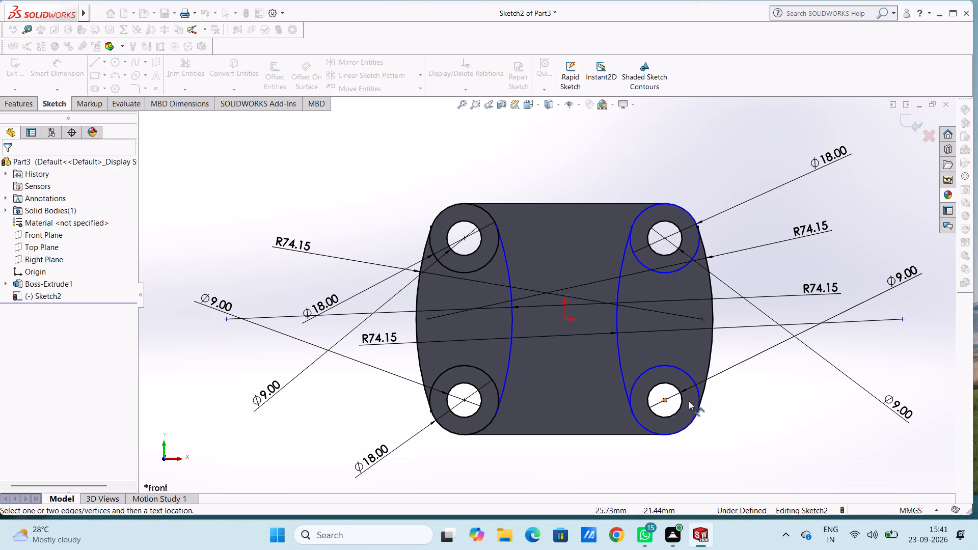
click(693, 418)
click(775, 434)
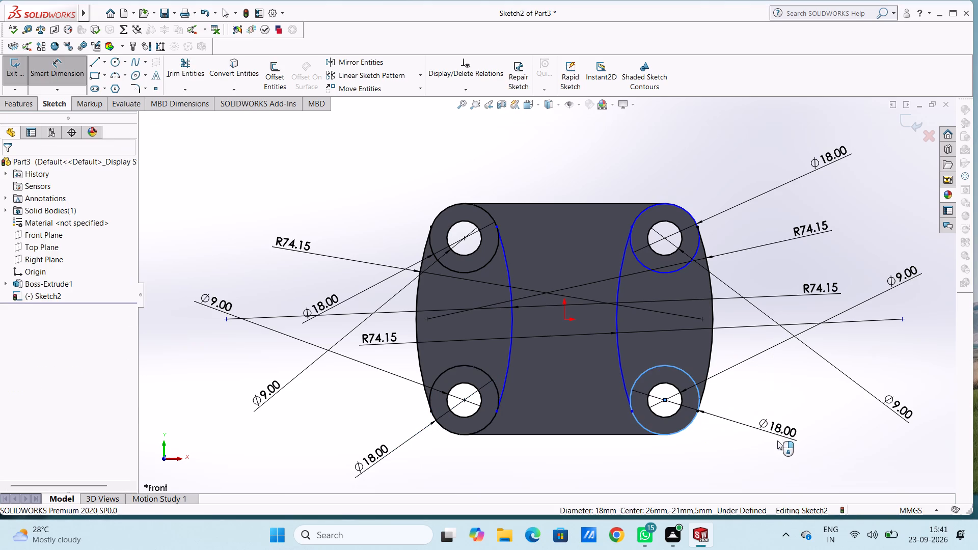
click(733, 416)
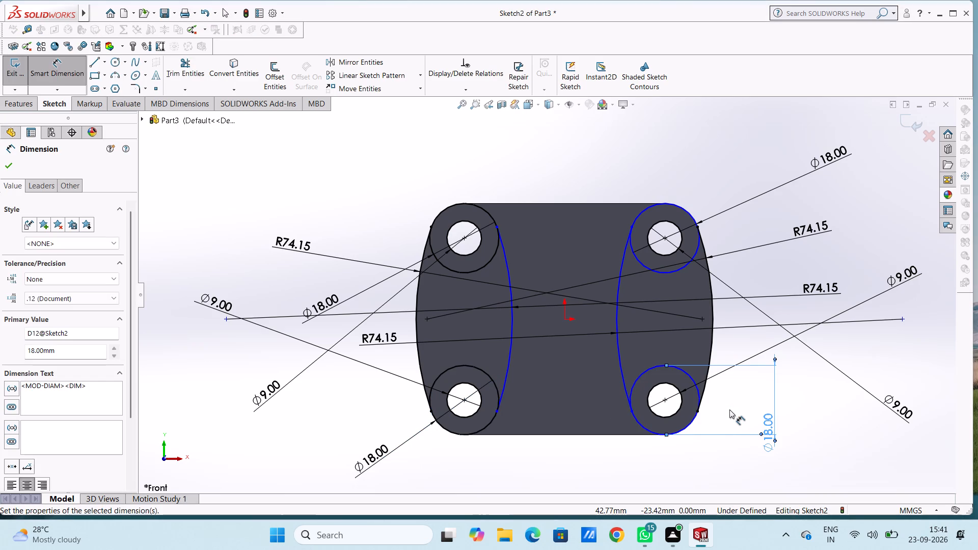
key(Escape)
key(Escape)
Add a tangent relation between the right inner arc and the large circle around the lower-right hole.
scroll(719, 410, down, 4)
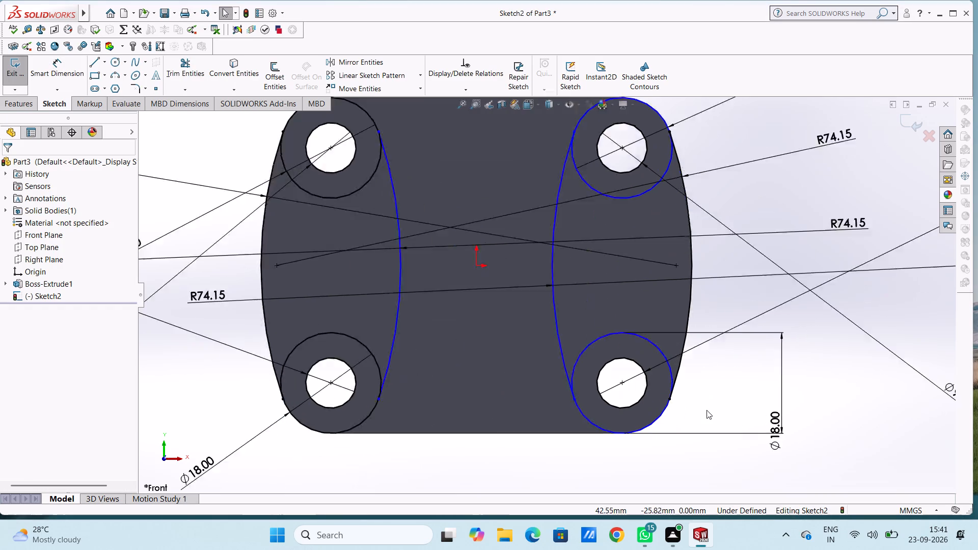
scroll(707, 410, down, 2)
click(429, 324)
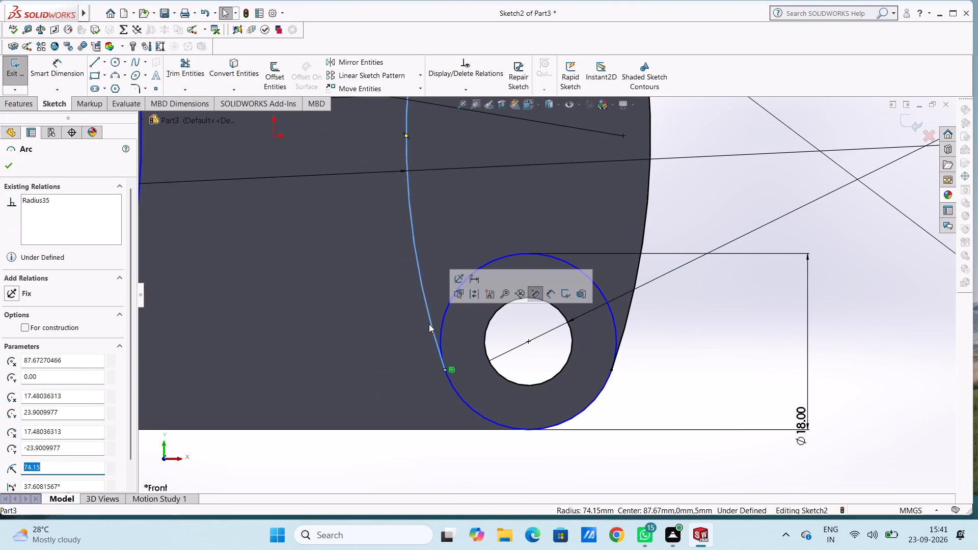
ctrl+click(442, 325)
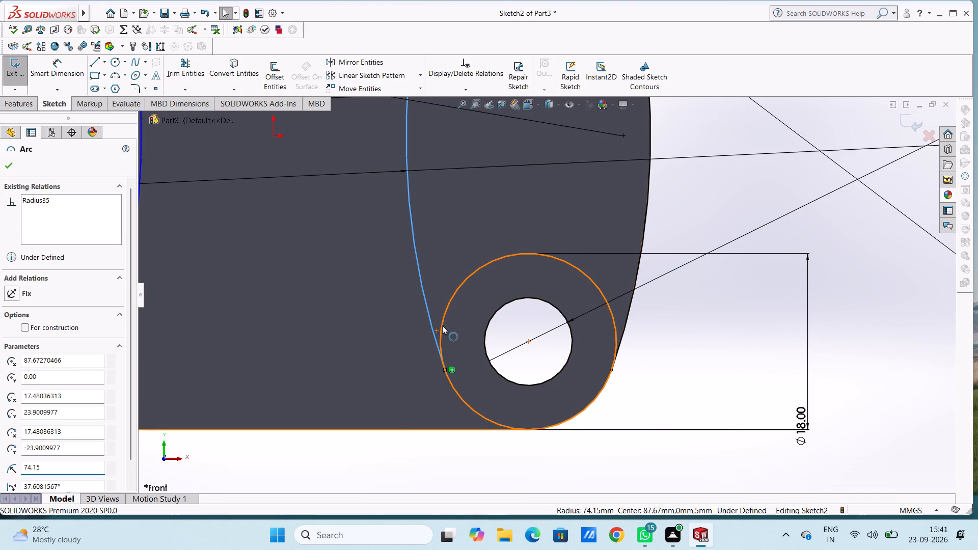
click(9, 362)
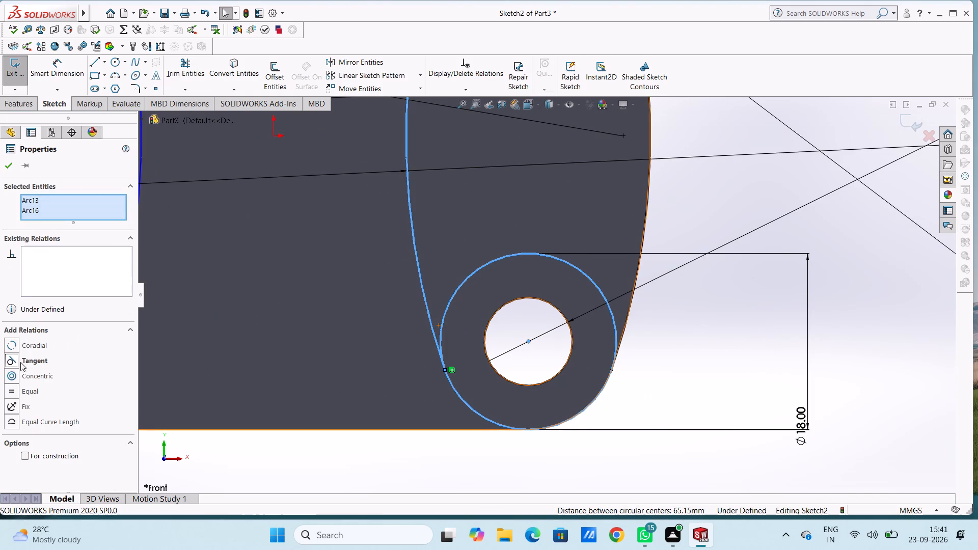
scroll(366, 347, up, 12)
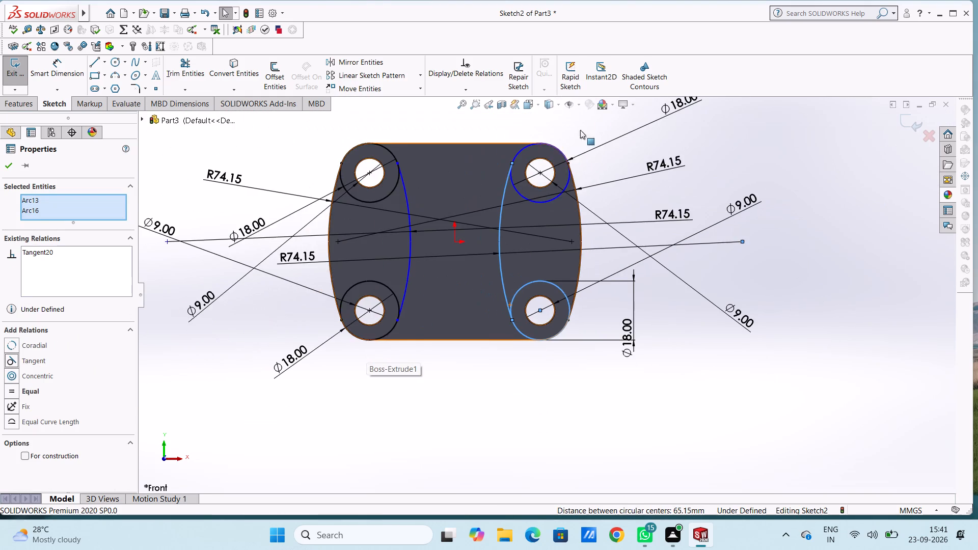
click(573, 147)
Add a tangent relation between the right inner arc and the large circle around the upper-right hole.
scroll(528, 186, down, 4)
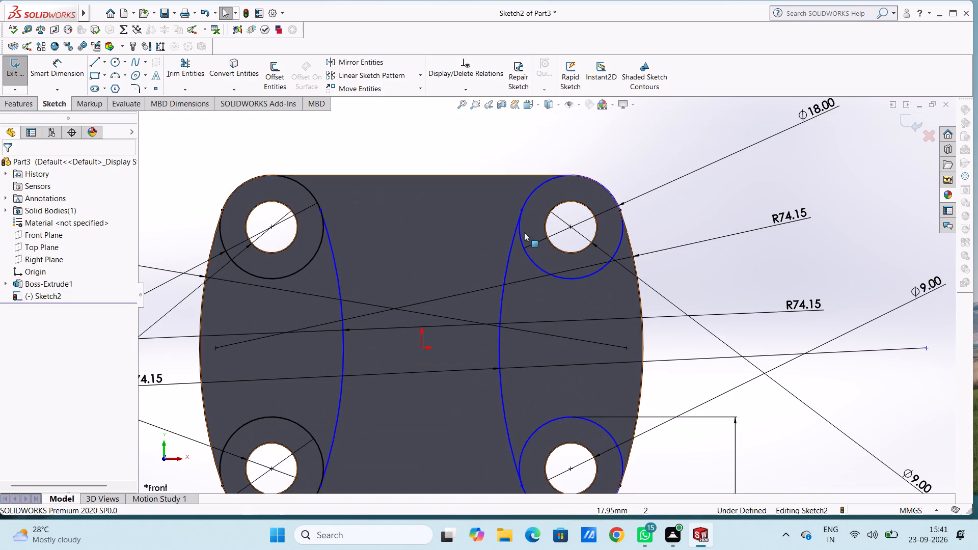
click(516, 233)
ctrl+click(528, 200)
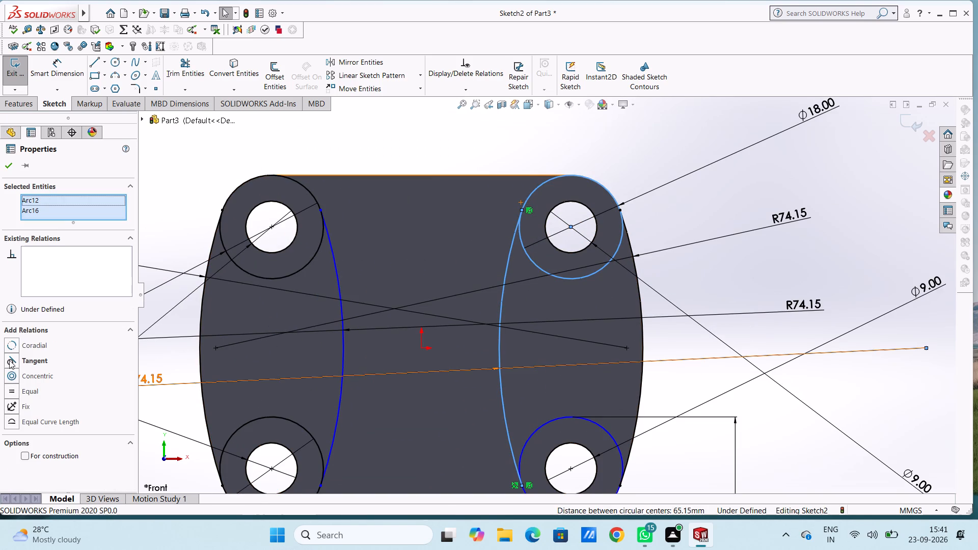
click(9, 360)
click(454, 128)
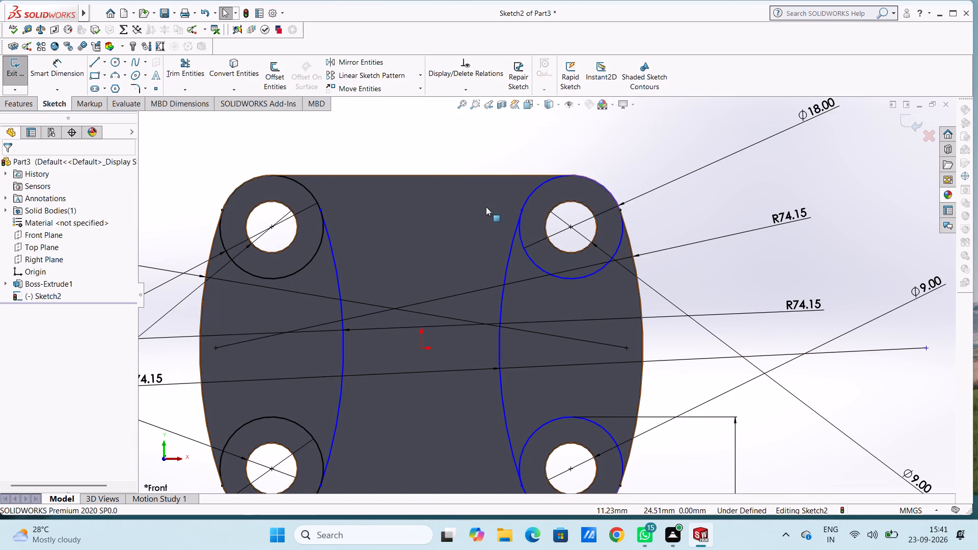
Add a tangent relation between the left inner arc and the large circle around the lower-left hole.
scroll(486, 207, up, 6)
scroll(577, 285, down, 1)
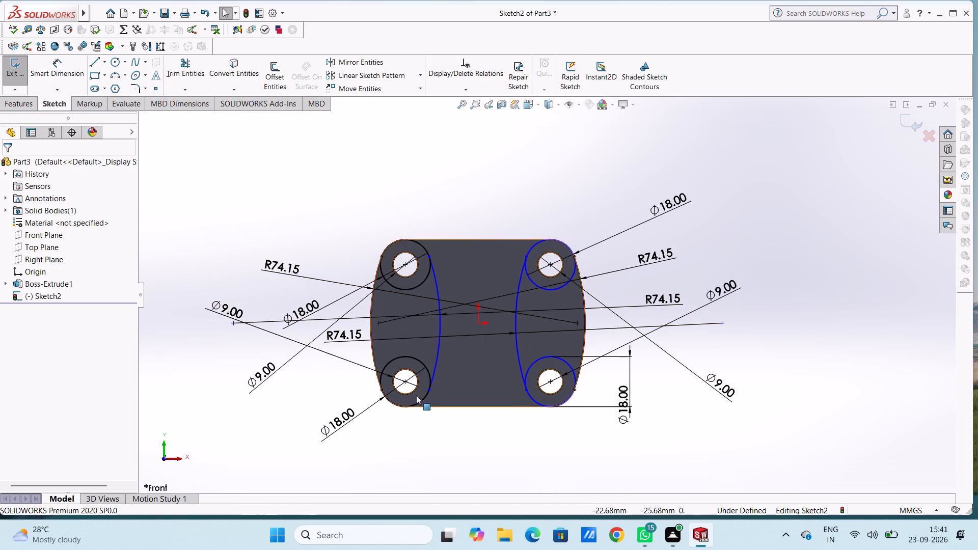
scroll(424, 389, down, 5)
click(469, 354)
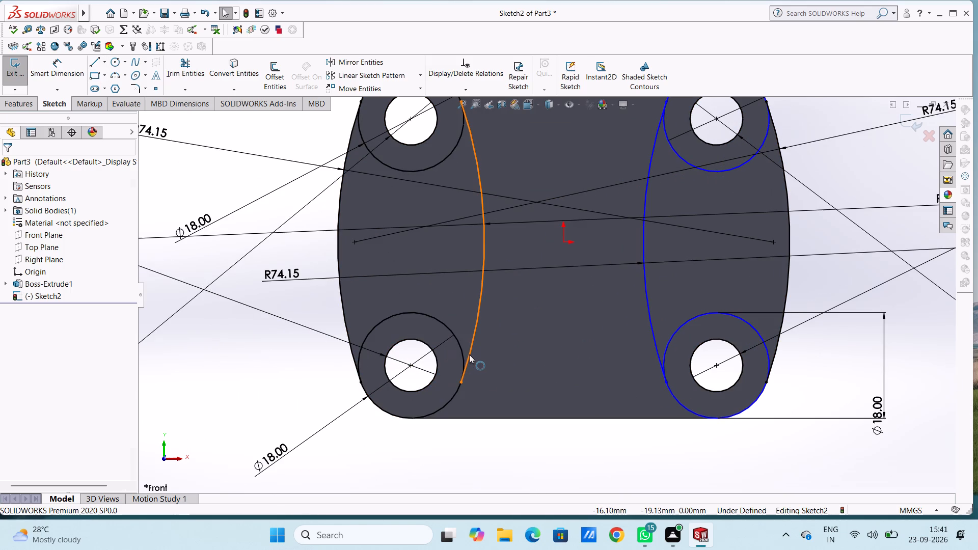
ctrl+click(459, 346)
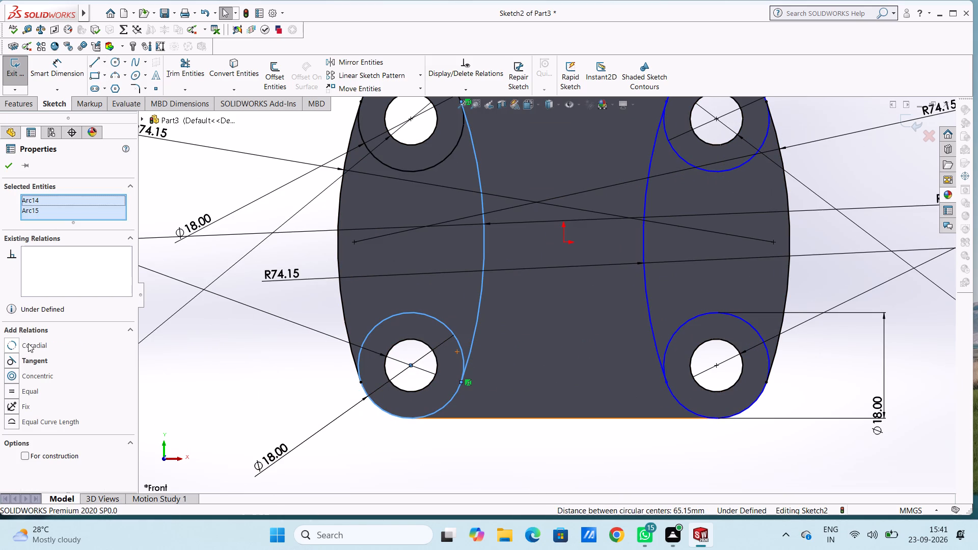
click(11, 362)
click(311, 367)
Add a tangent relation between the left inner arc and the large circle around the upper-left hole.
scroll(310, 366, up, 6)
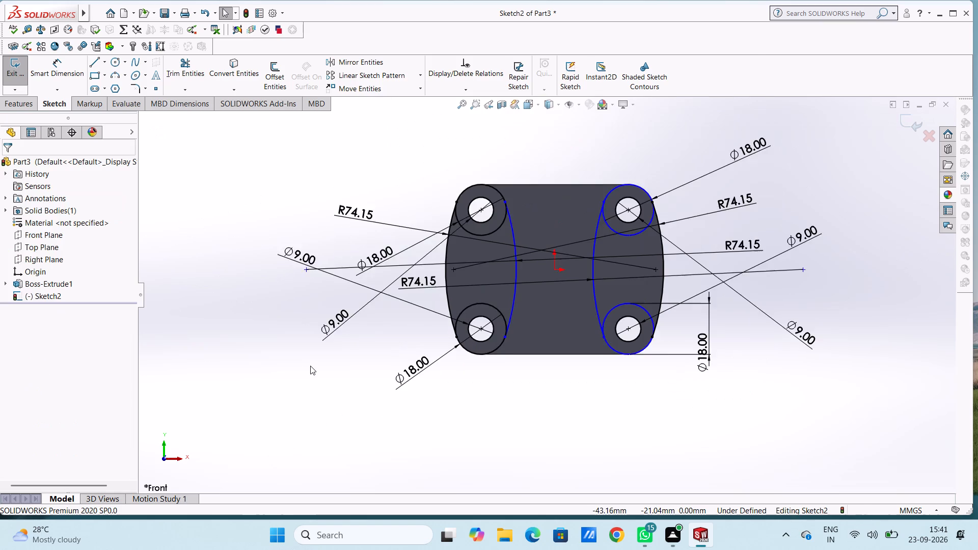
scroll(539, 203, down, 6)
scroll(510, 237, down, 2)
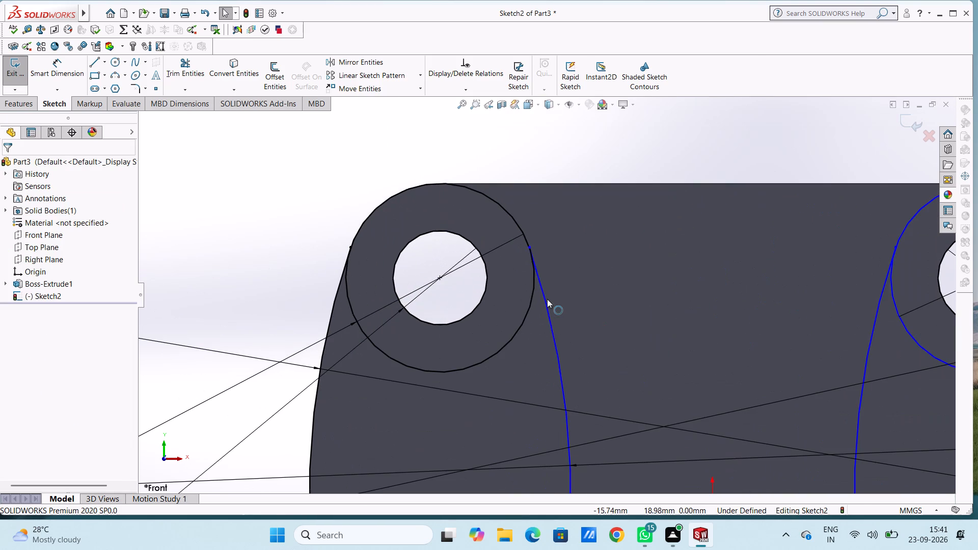
click(544, 301)
ctrl+click(519, 223)
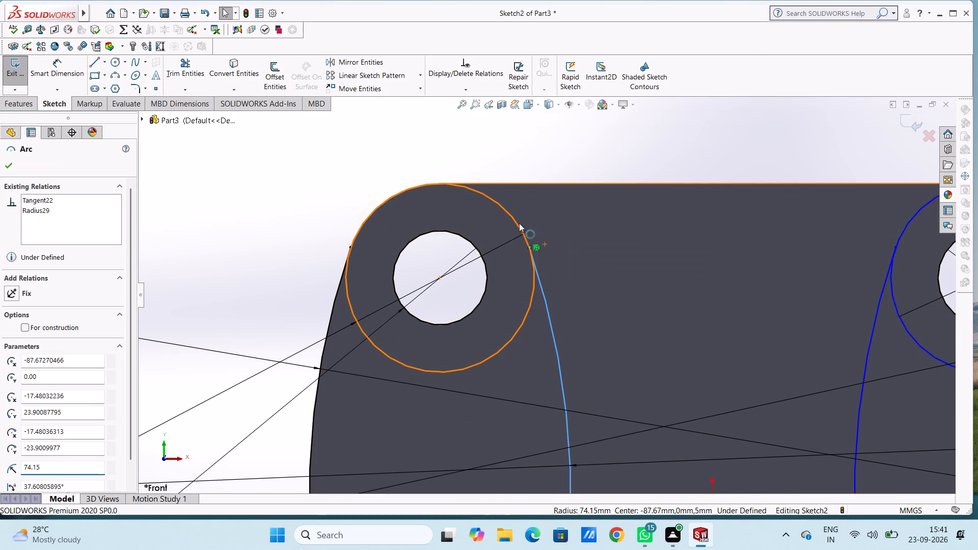
click(7, 359)
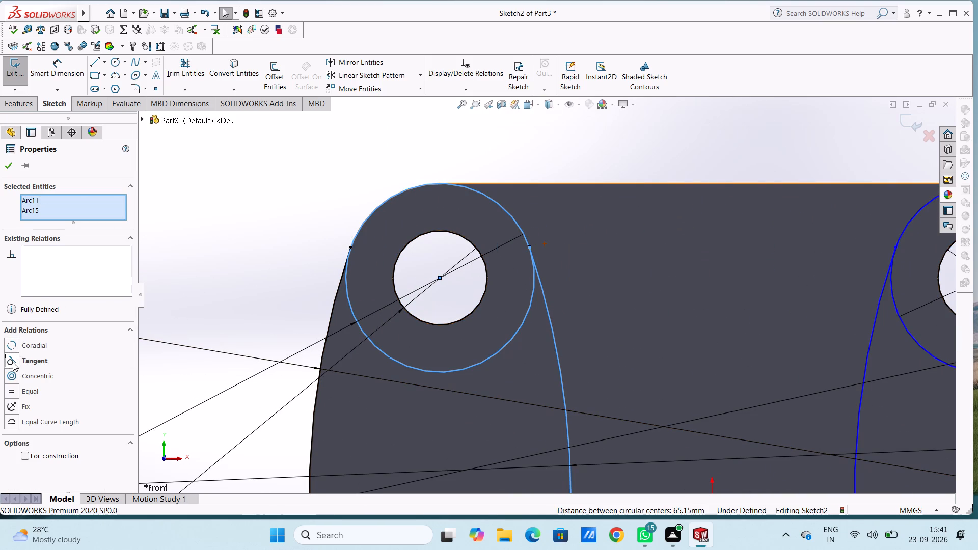
click(343, 182)
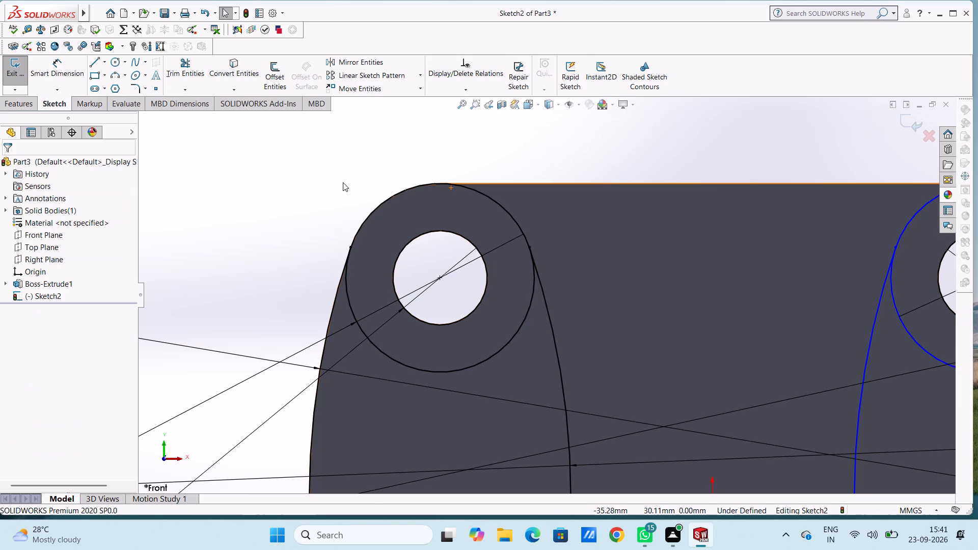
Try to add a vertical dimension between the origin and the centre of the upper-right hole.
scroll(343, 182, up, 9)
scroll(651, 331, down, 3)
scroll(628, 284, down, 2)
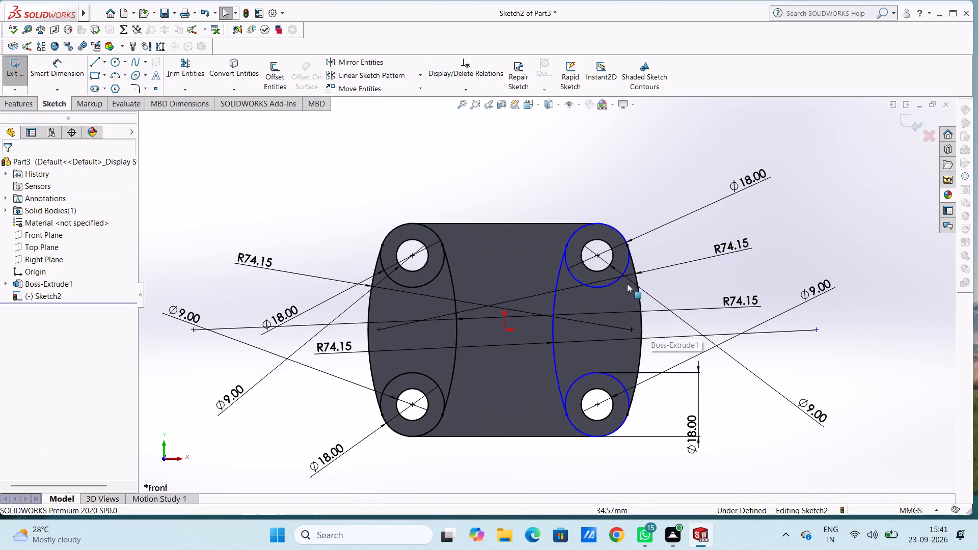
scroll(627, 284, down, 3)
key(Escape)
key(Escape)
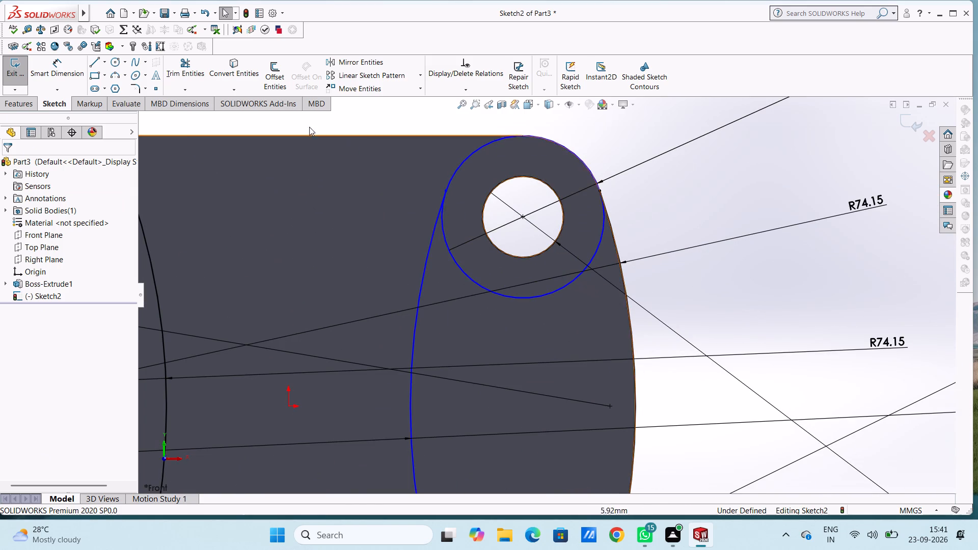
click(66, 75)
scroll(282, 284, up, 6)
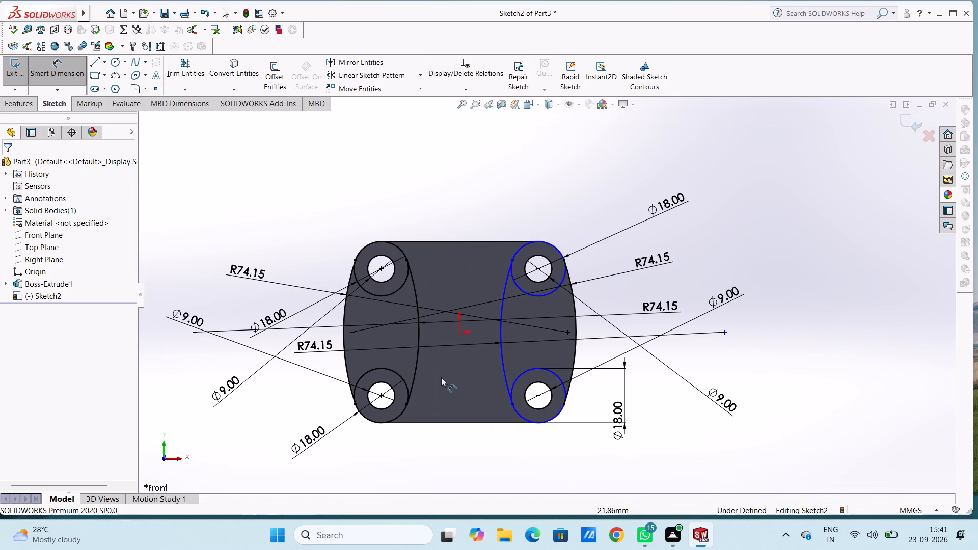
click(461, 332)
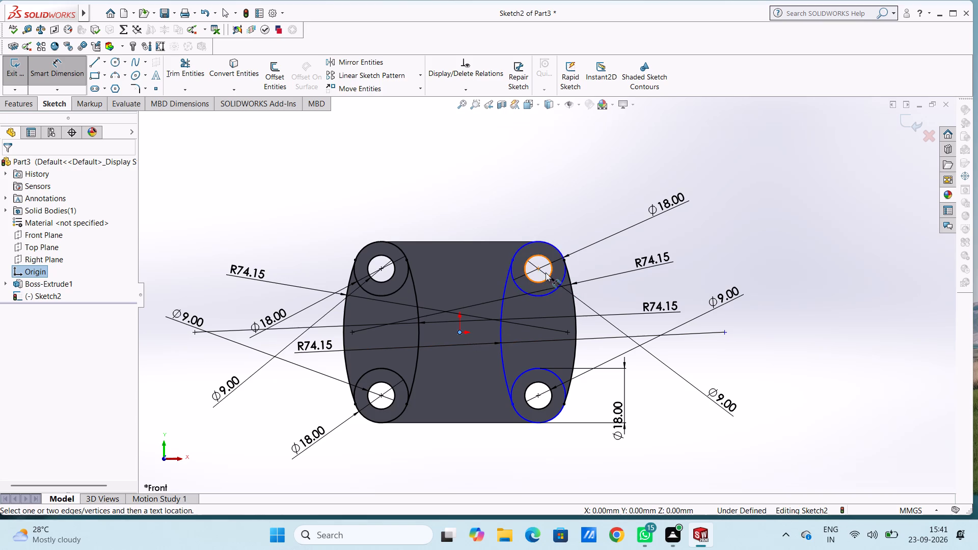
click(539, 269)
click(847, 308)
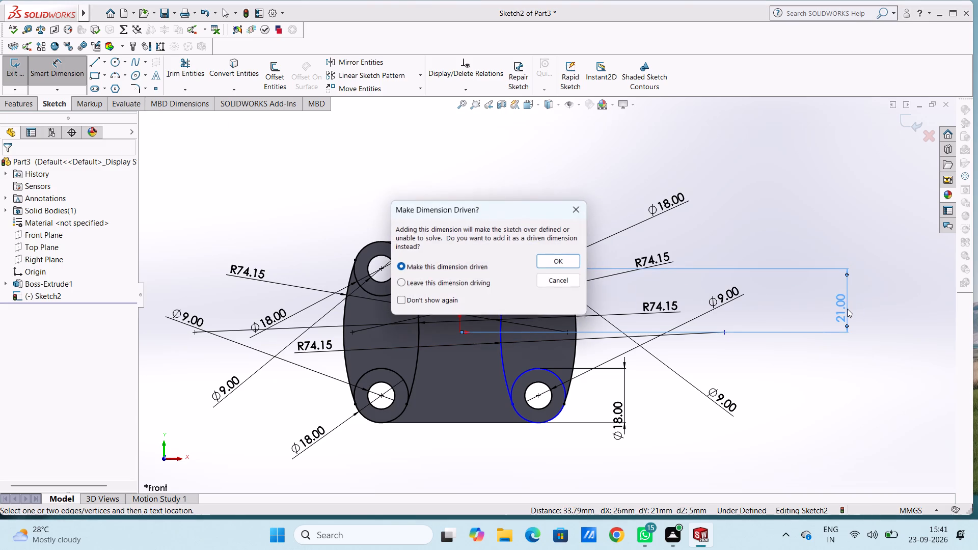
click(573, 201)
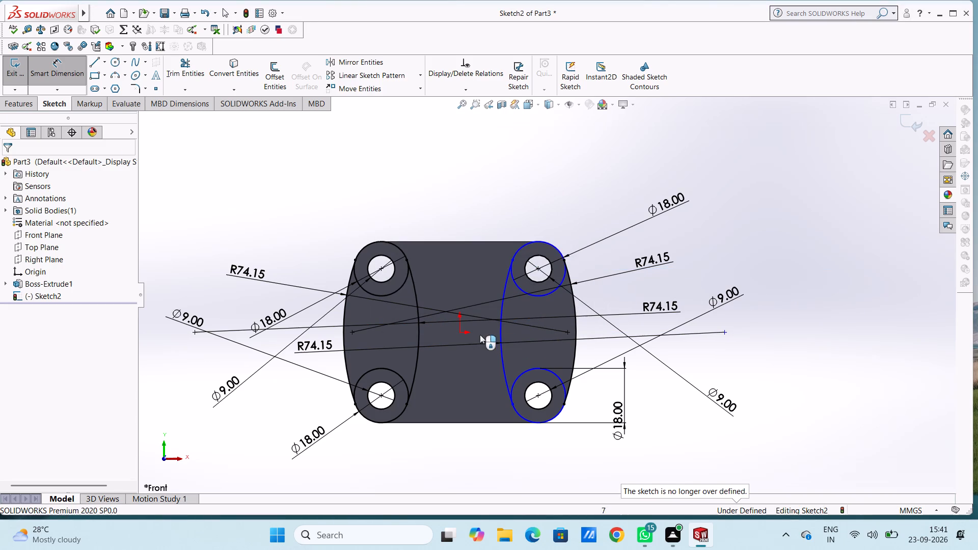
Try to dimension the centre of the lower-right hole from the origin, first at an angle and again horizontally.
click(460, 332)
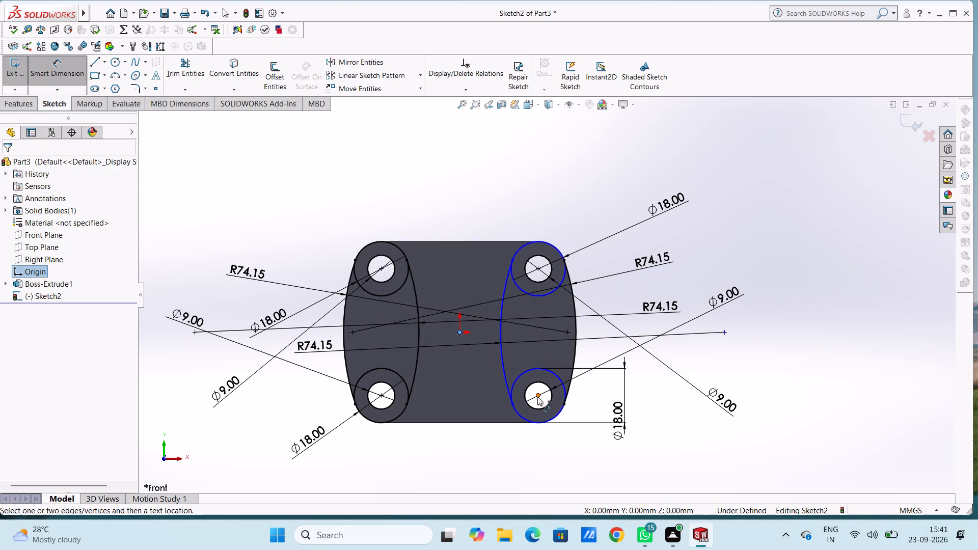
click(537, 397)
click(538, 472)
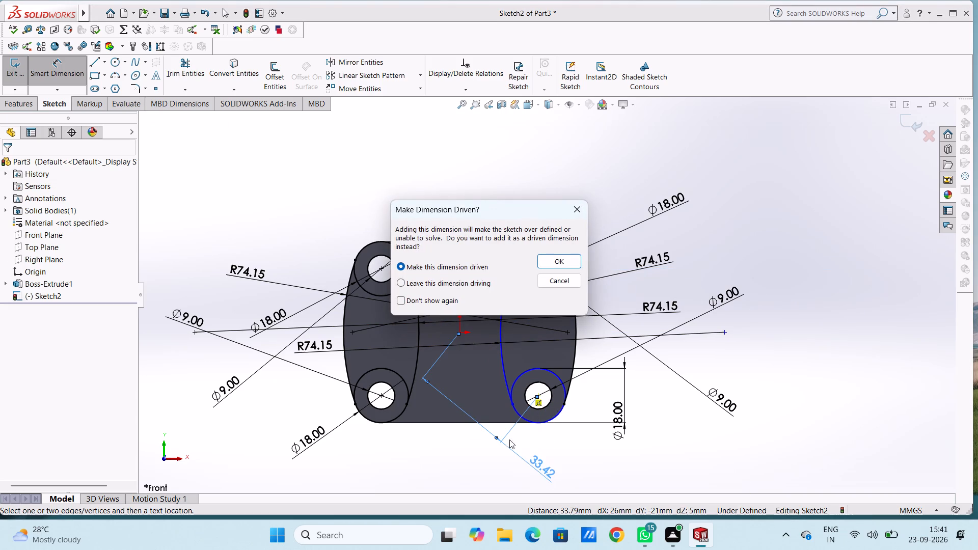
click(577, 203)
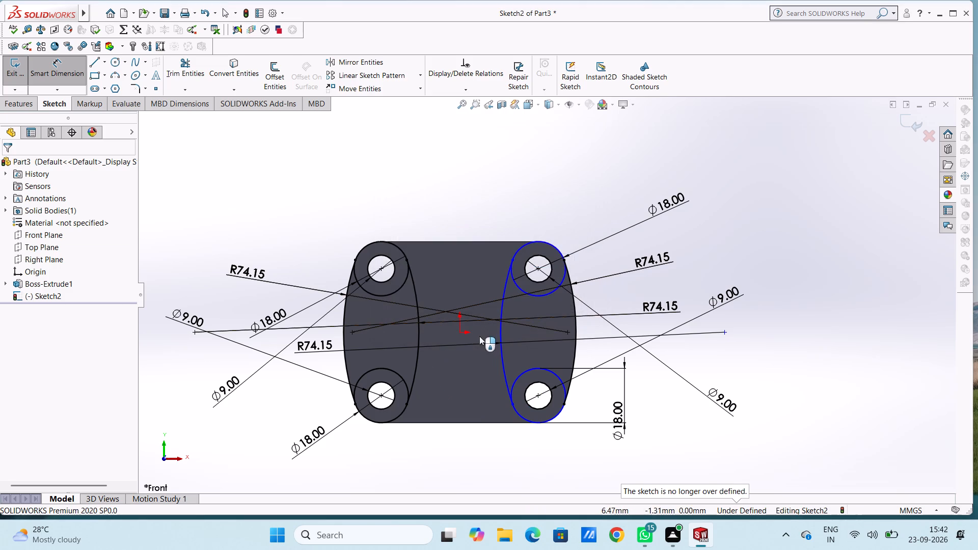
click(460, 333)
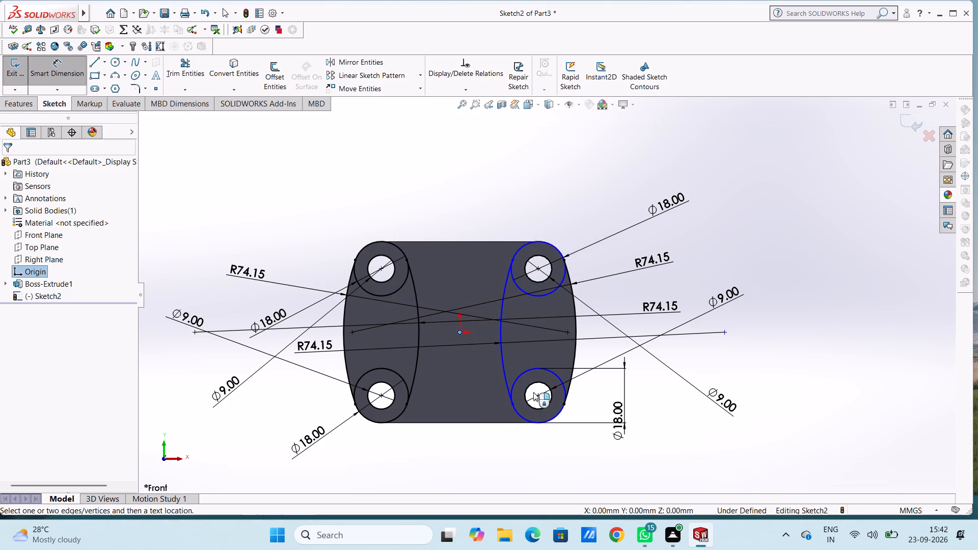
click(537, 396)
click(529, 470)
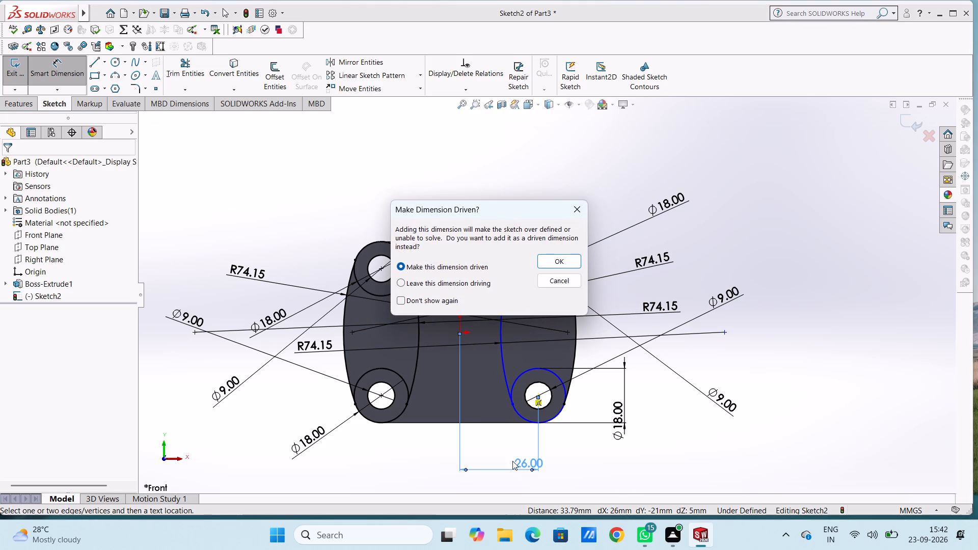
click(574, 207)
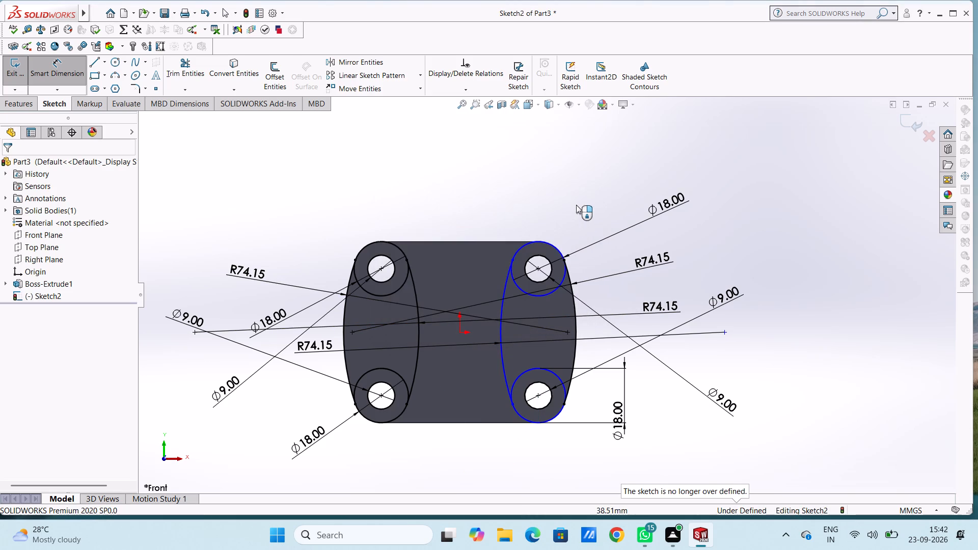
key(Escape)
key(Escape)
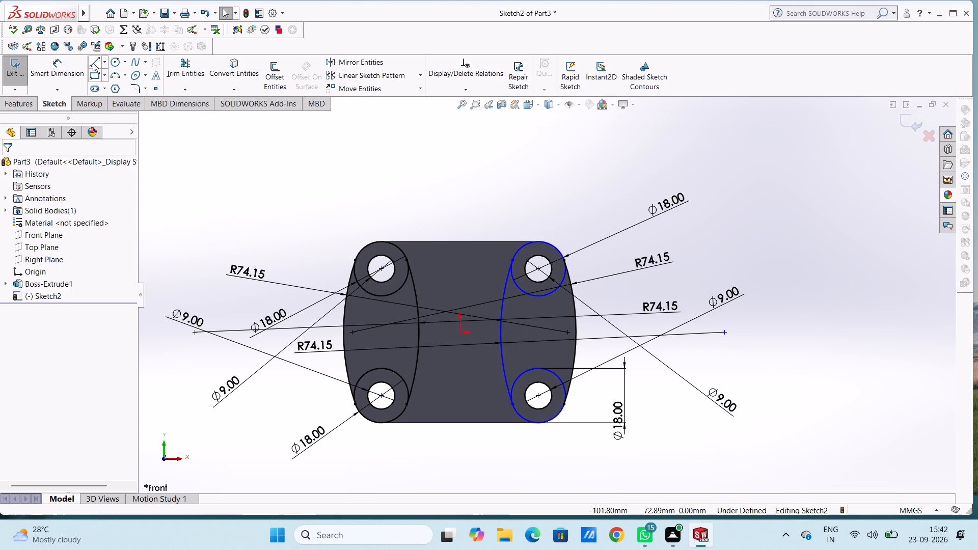
Sketch a horizontal line about 34 mm long joining the facing sides of the two upper large circles.
click(93, 63)
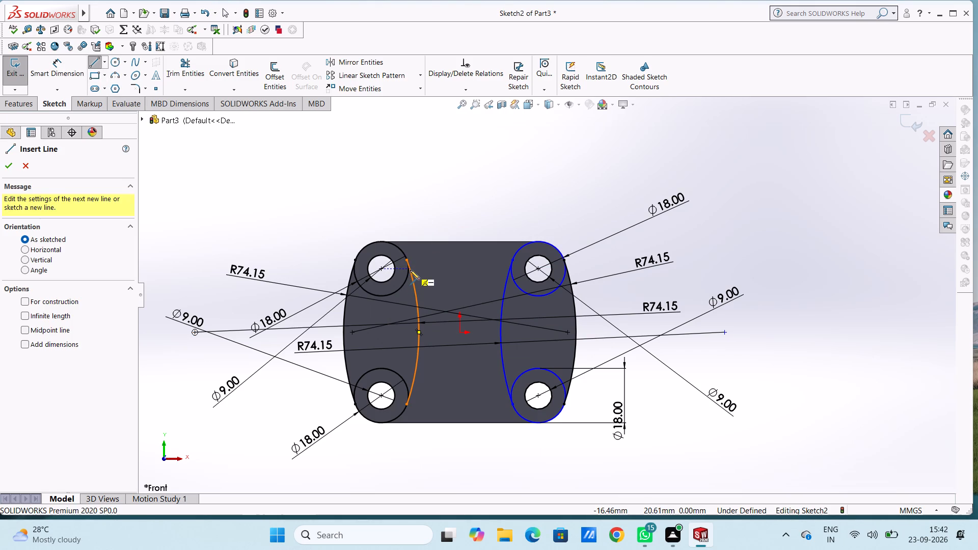
scroll(411, 272, down, 6)
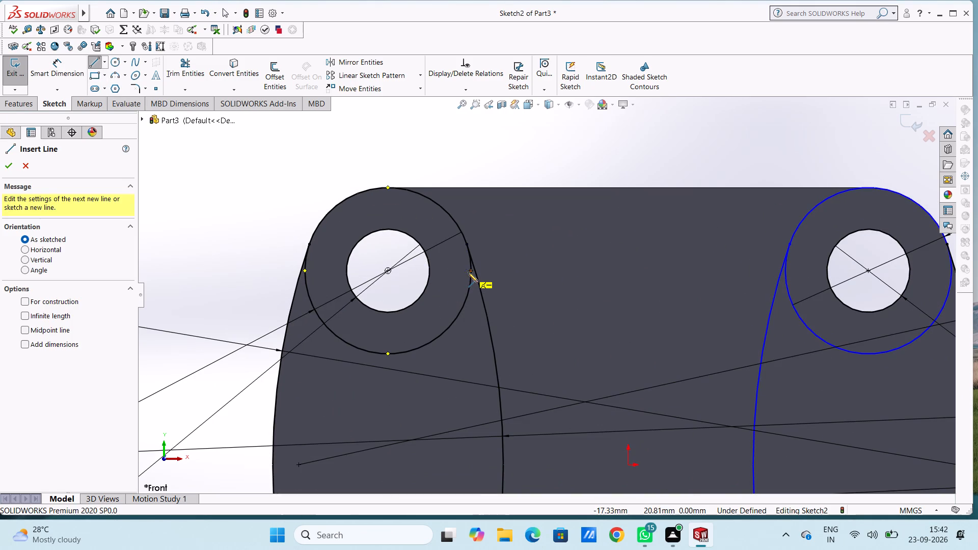
click(472, 271)
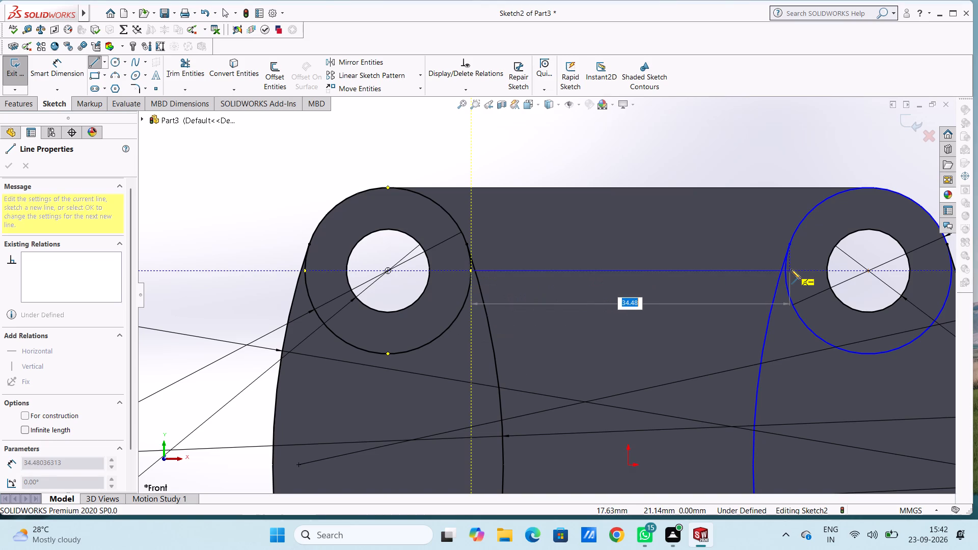
click(788, 269)
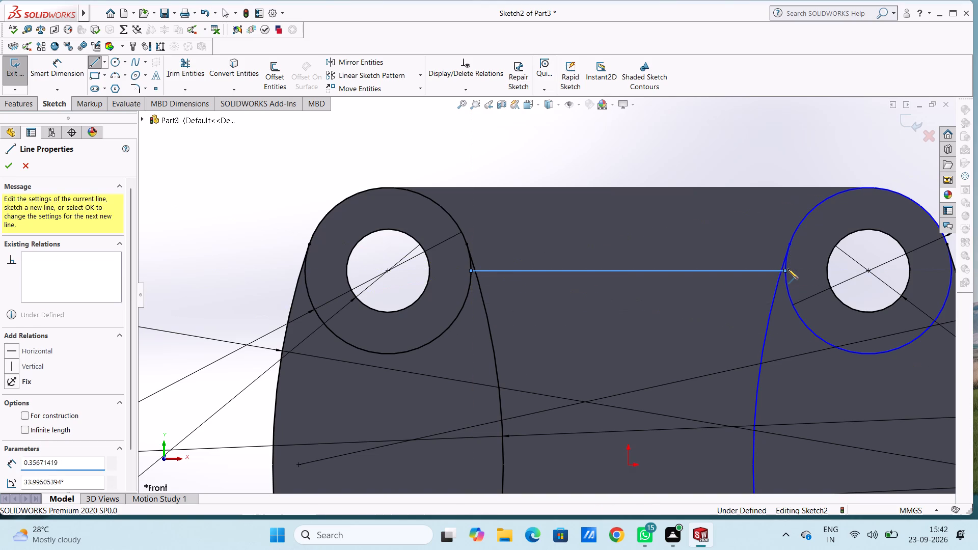
key(Escape)
key(Escape)
scroll(788, 269, up, 5)
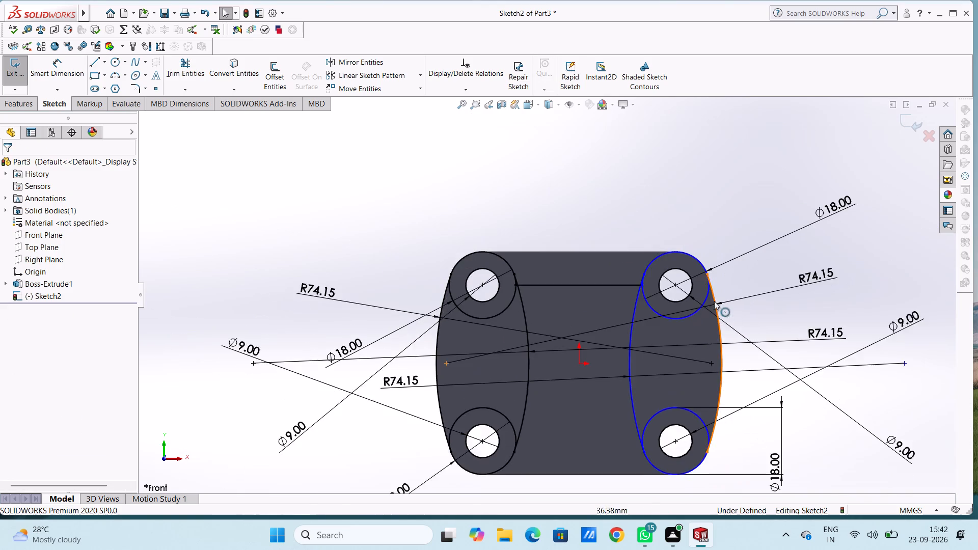
Sketch a horizontal line 34 mm long joining the facing sides of the two lower large circles.
scroll(714, 301, down, 6)
scroll(374, 332, down, 3)
scroll(371, 327, up, 11)
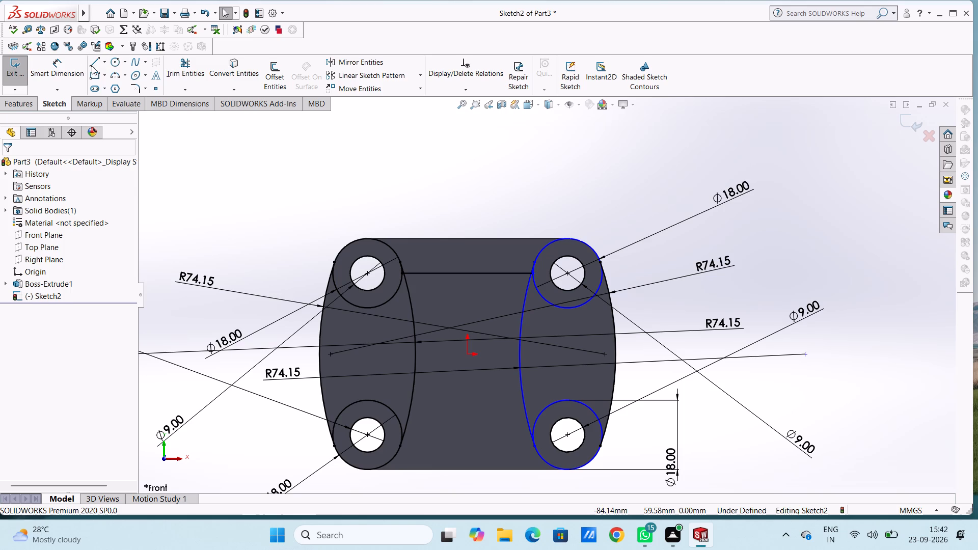
click(92, 66)
scroll(426, 451, down, 6)
scroll(416, 408, down, 4)
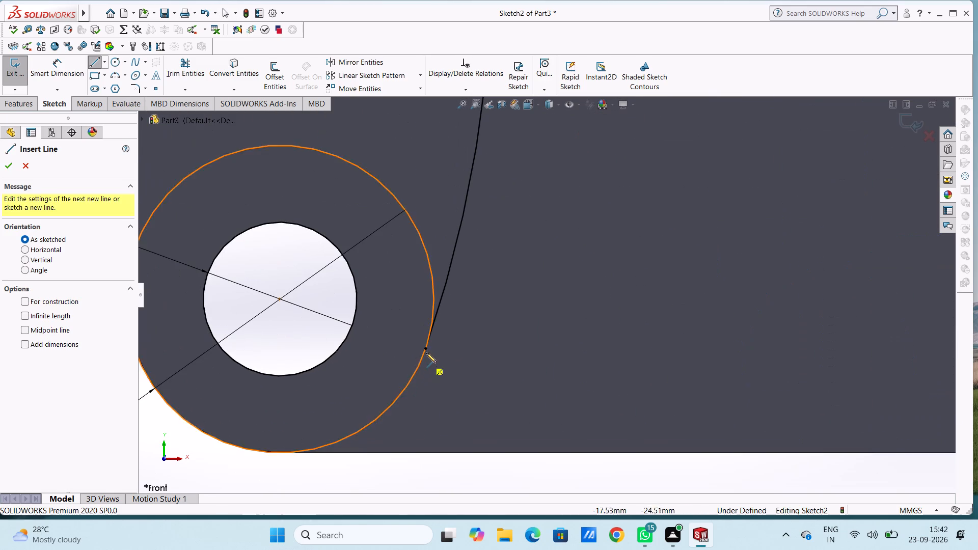
click(434, 299)
scroll(589, 302, up, 3)
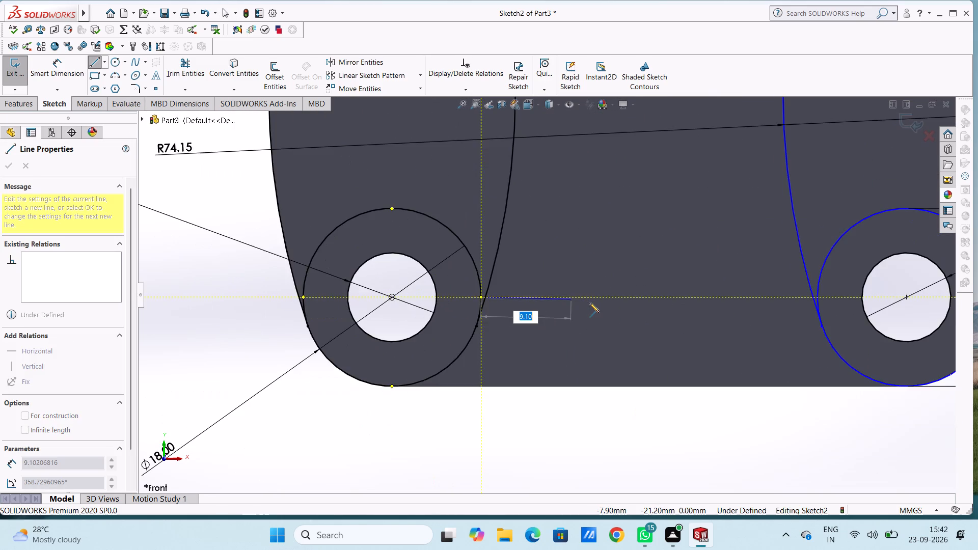
scroll(589, 302, up, 3)
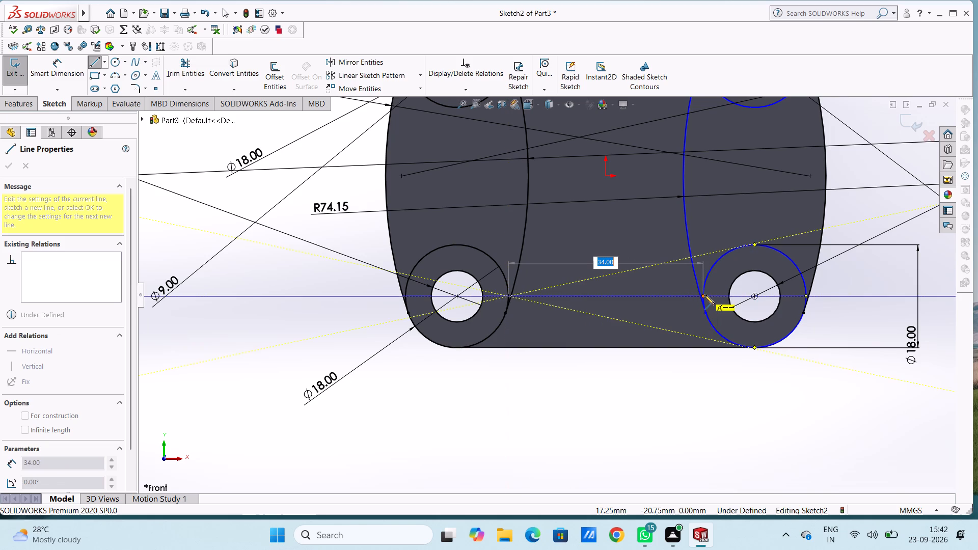
click(704, 295)
key(Escape)
key(Escape)
key(Escape)
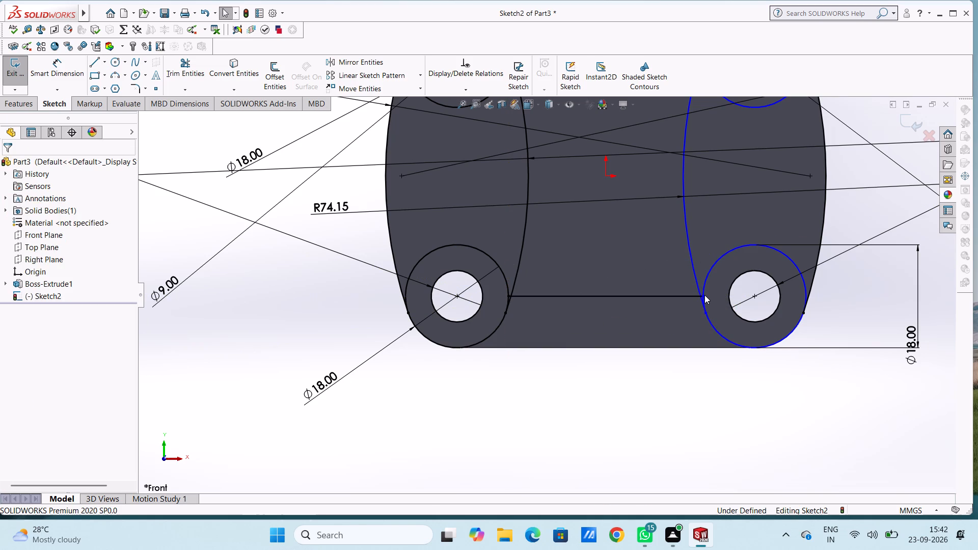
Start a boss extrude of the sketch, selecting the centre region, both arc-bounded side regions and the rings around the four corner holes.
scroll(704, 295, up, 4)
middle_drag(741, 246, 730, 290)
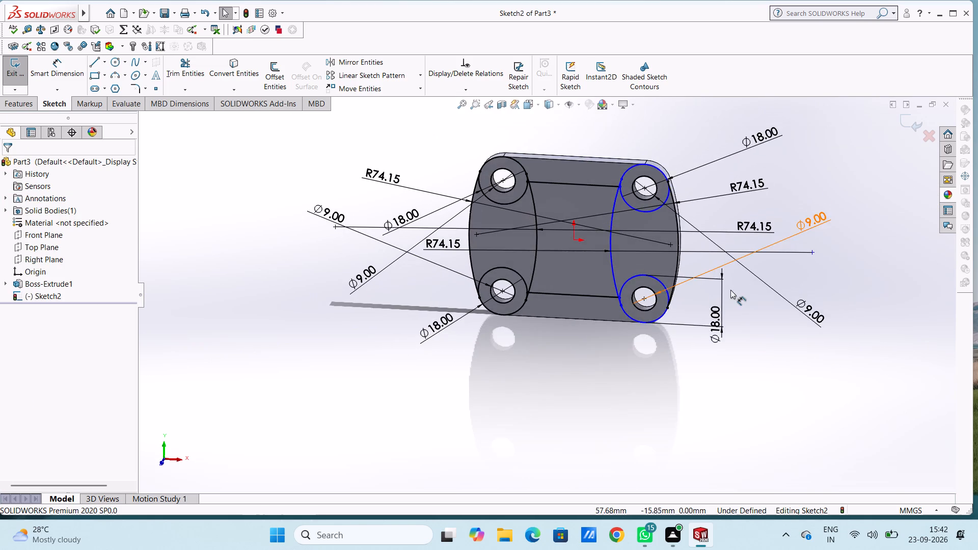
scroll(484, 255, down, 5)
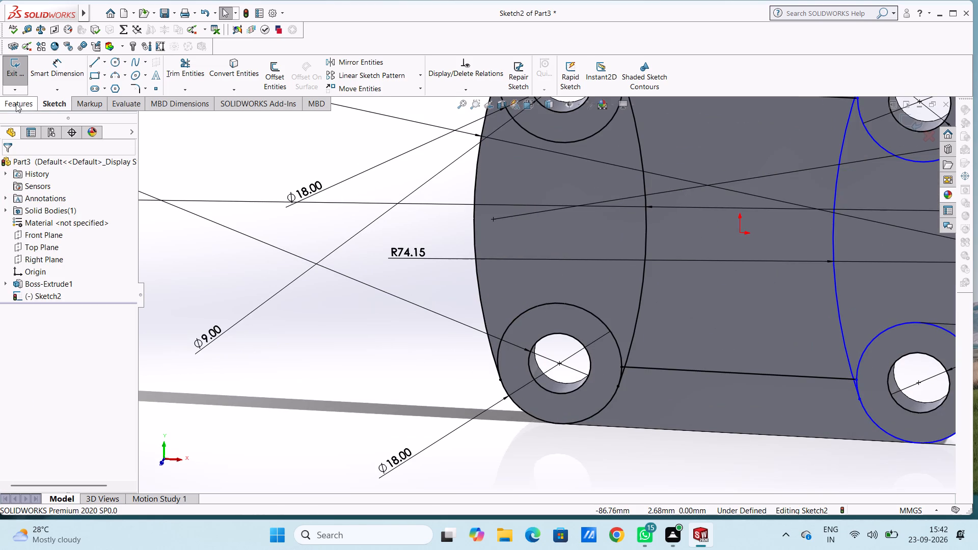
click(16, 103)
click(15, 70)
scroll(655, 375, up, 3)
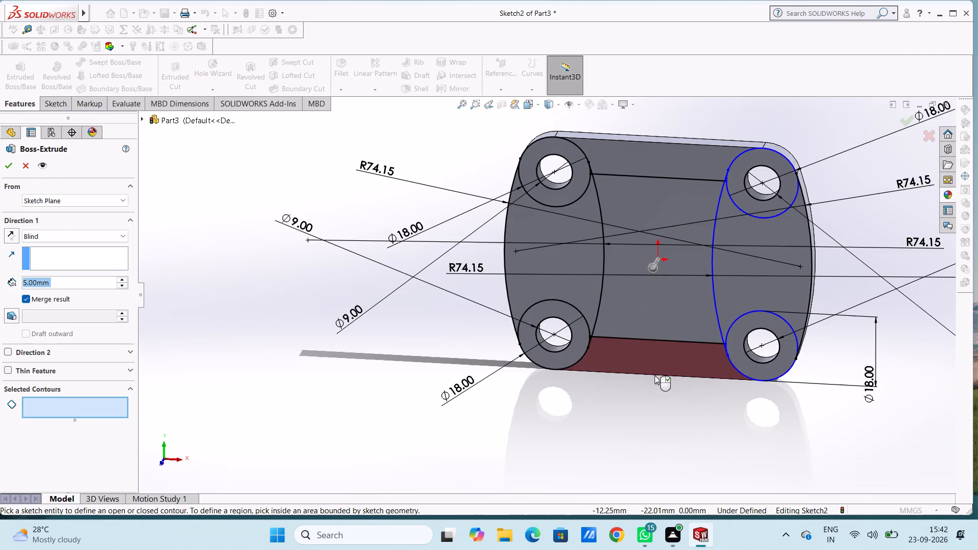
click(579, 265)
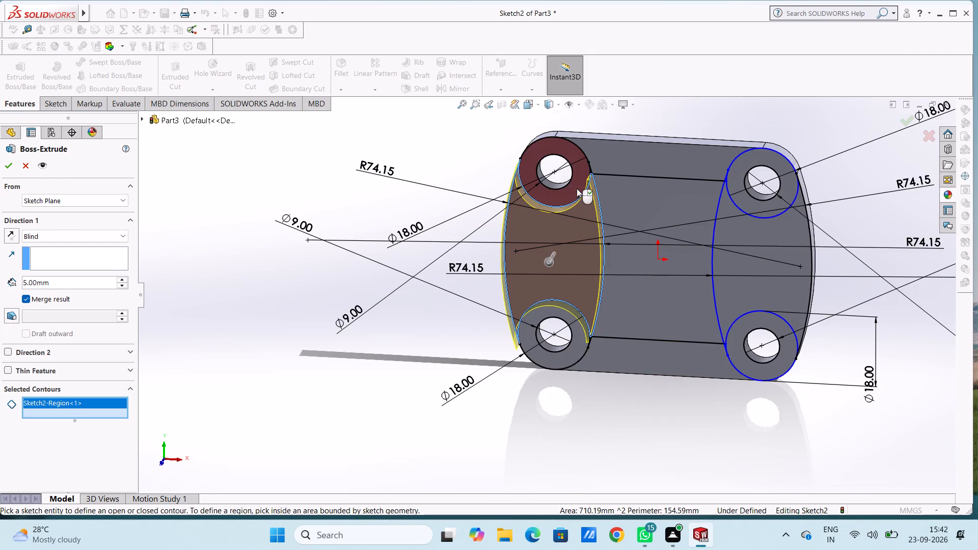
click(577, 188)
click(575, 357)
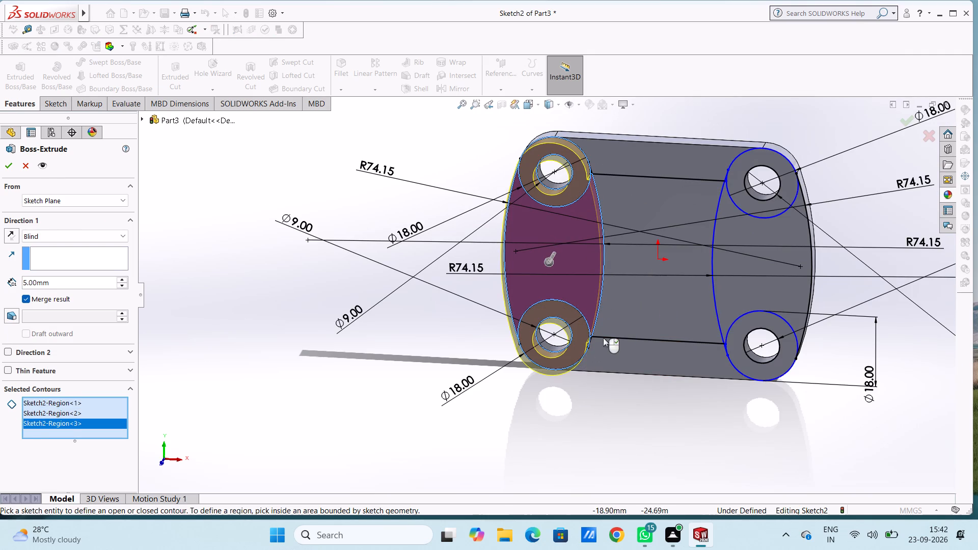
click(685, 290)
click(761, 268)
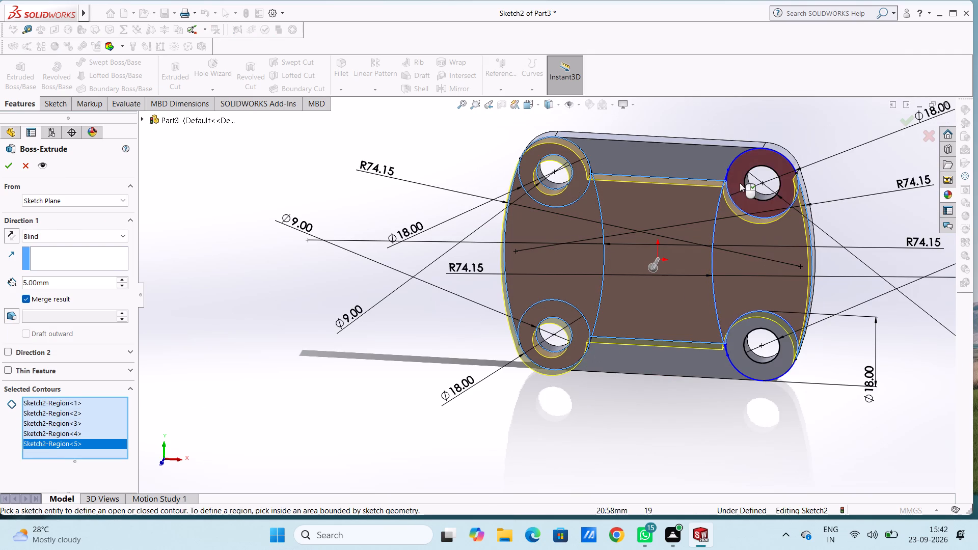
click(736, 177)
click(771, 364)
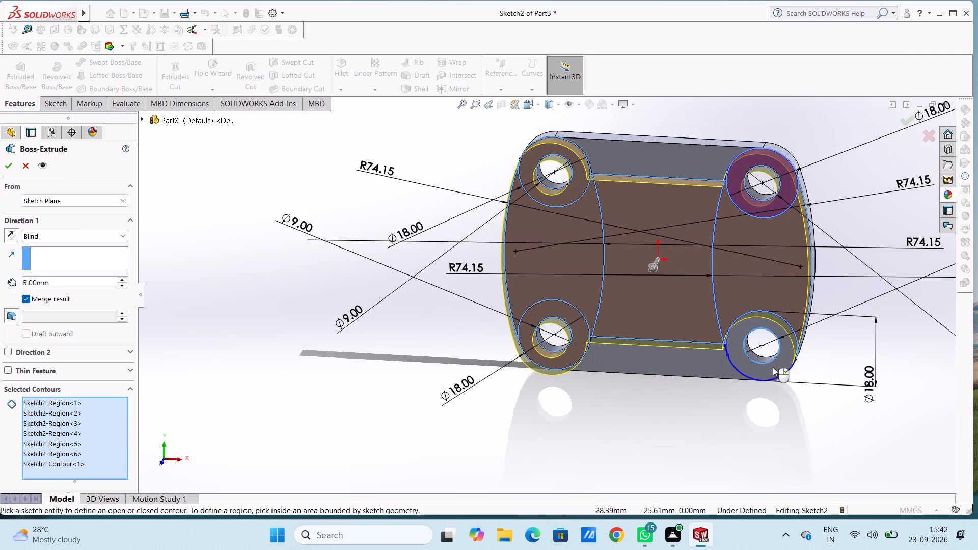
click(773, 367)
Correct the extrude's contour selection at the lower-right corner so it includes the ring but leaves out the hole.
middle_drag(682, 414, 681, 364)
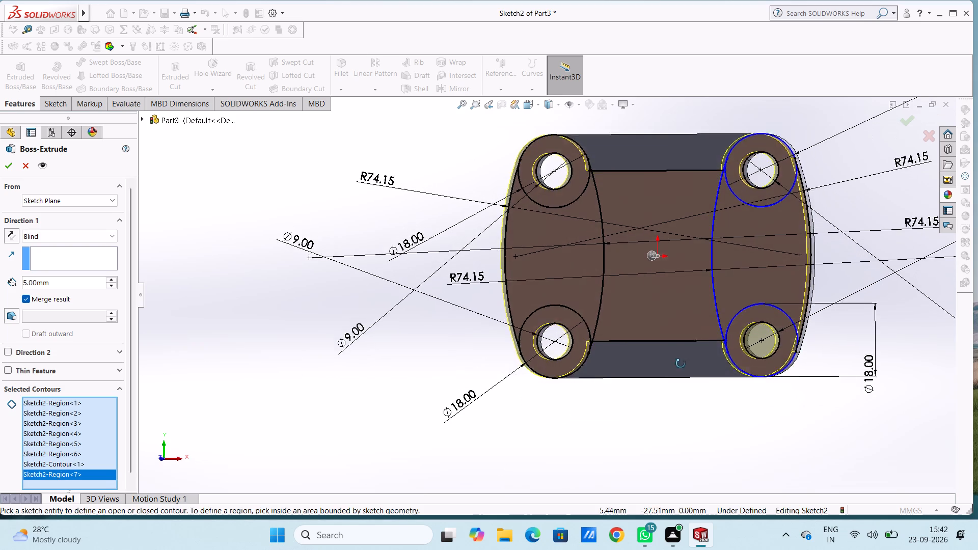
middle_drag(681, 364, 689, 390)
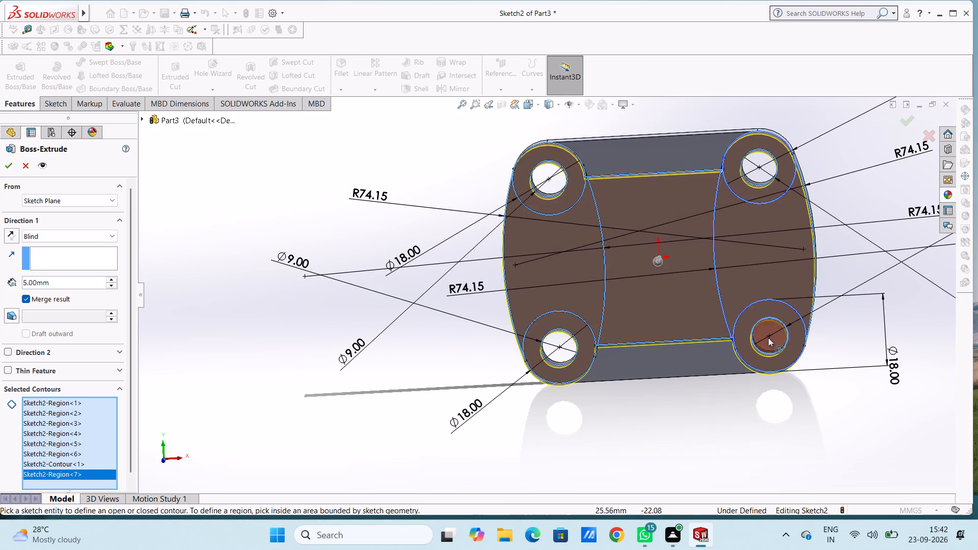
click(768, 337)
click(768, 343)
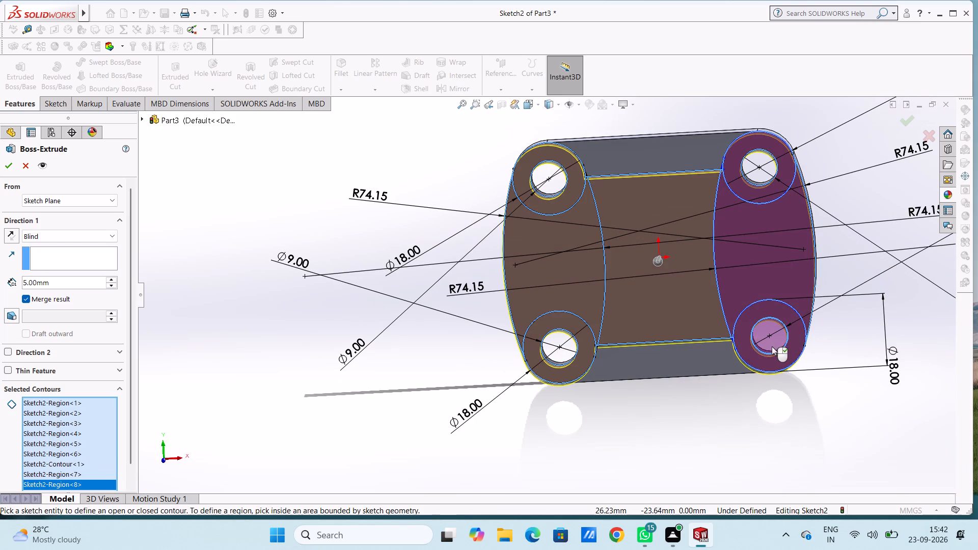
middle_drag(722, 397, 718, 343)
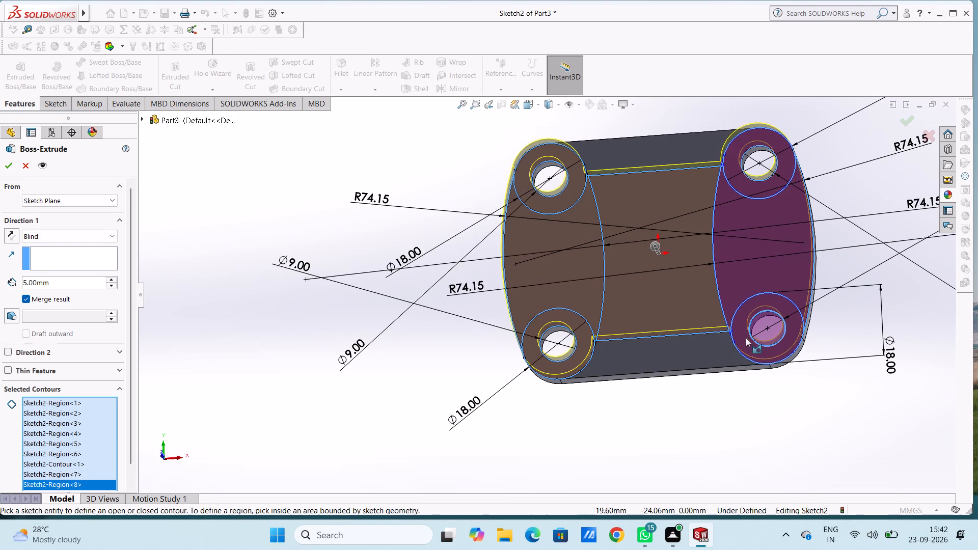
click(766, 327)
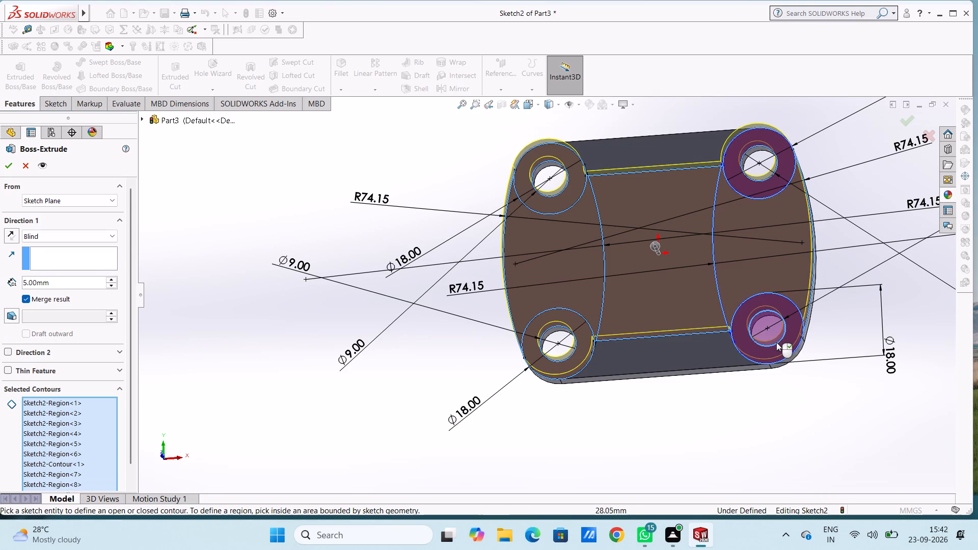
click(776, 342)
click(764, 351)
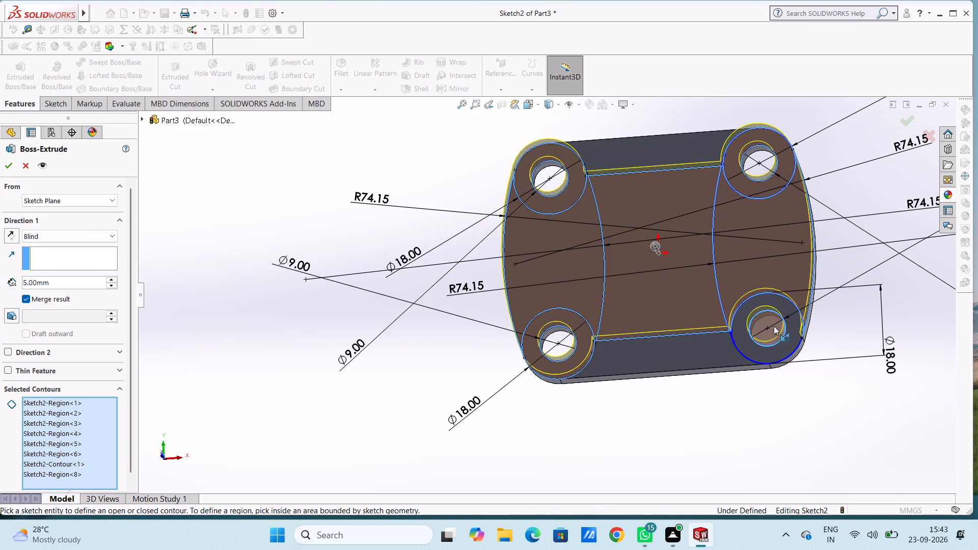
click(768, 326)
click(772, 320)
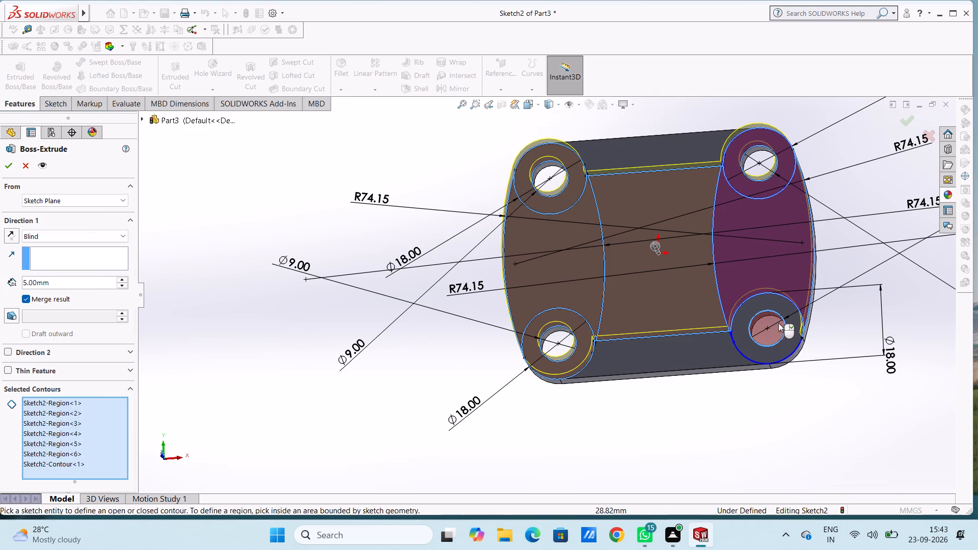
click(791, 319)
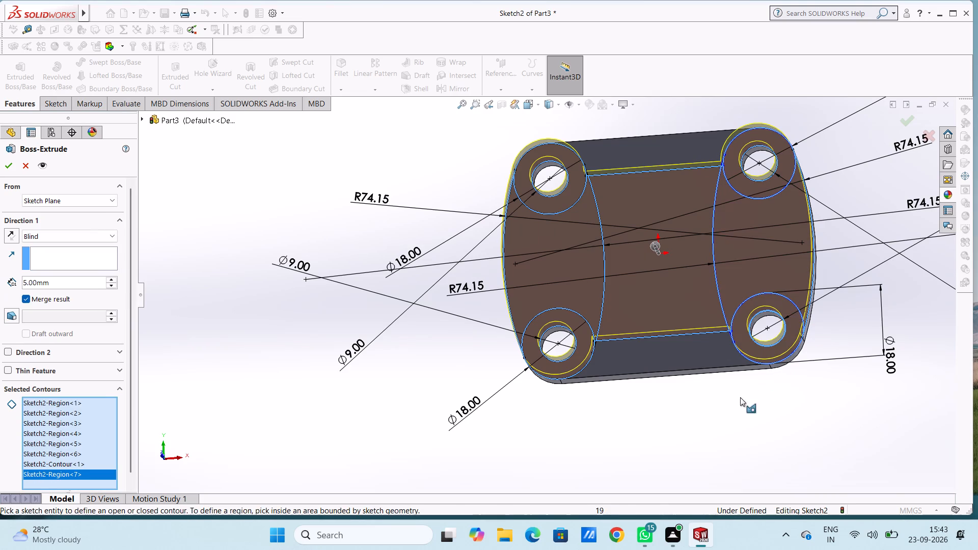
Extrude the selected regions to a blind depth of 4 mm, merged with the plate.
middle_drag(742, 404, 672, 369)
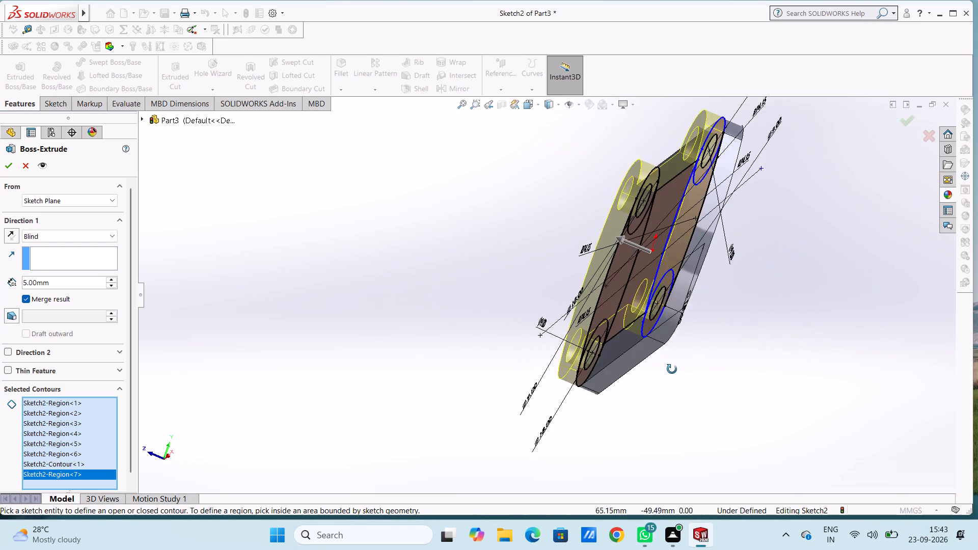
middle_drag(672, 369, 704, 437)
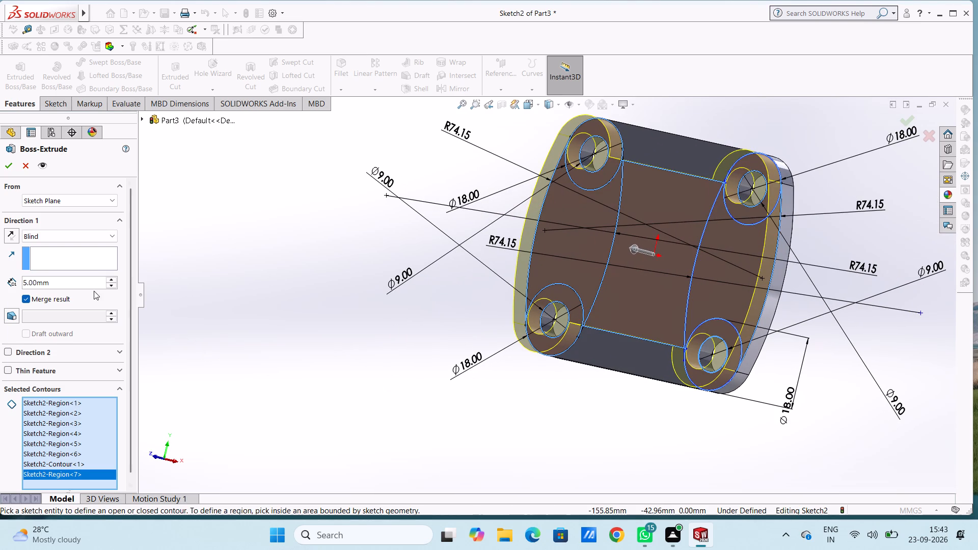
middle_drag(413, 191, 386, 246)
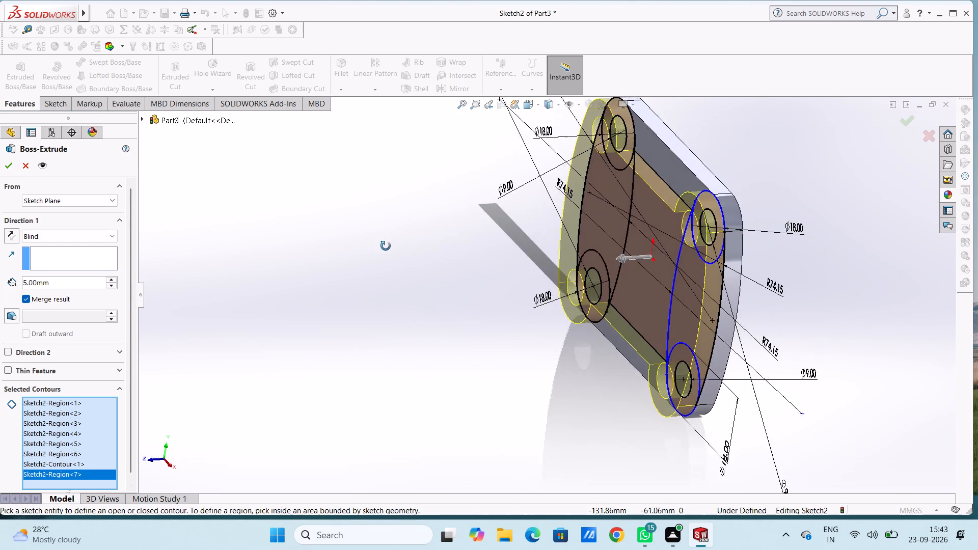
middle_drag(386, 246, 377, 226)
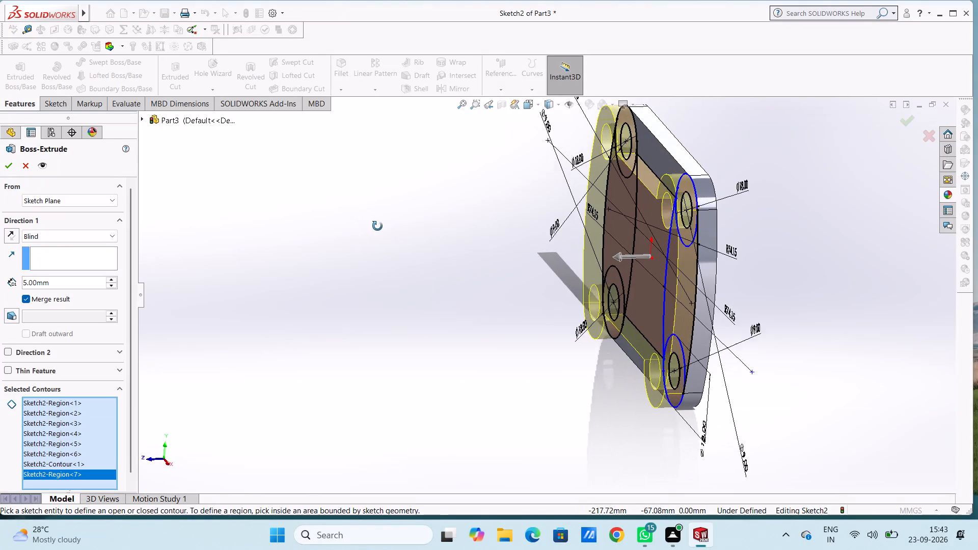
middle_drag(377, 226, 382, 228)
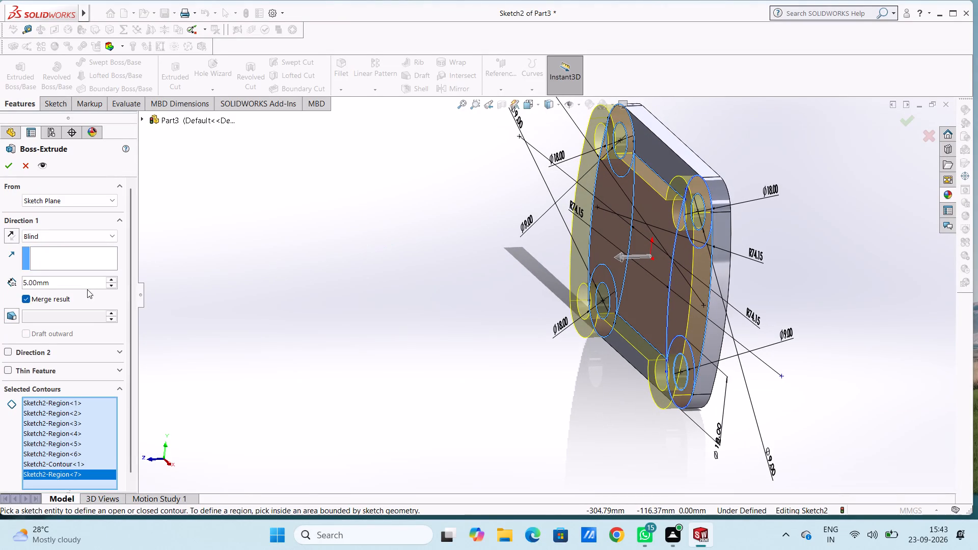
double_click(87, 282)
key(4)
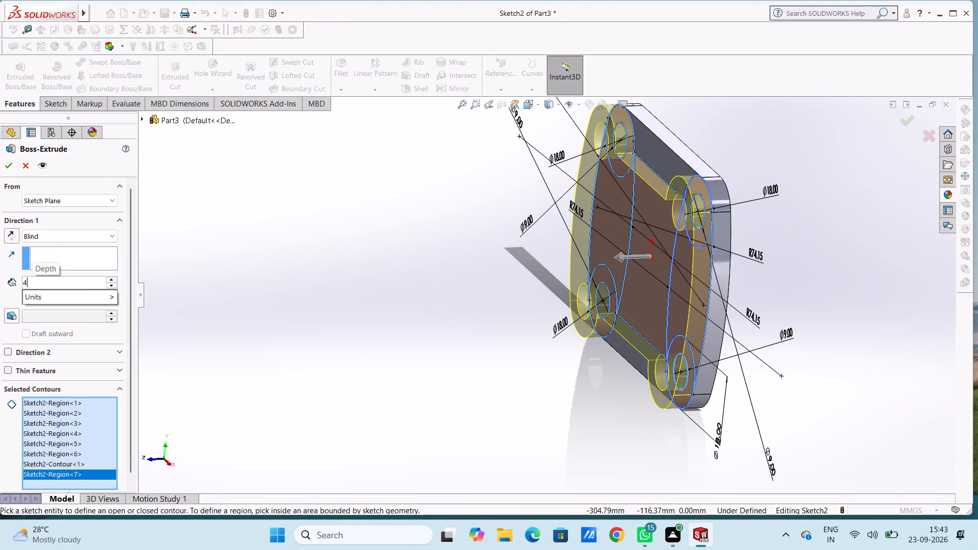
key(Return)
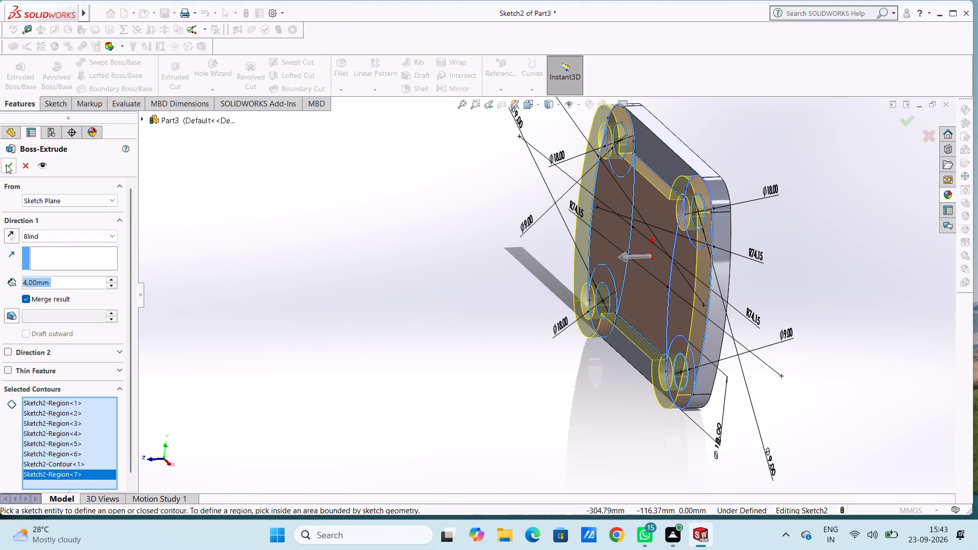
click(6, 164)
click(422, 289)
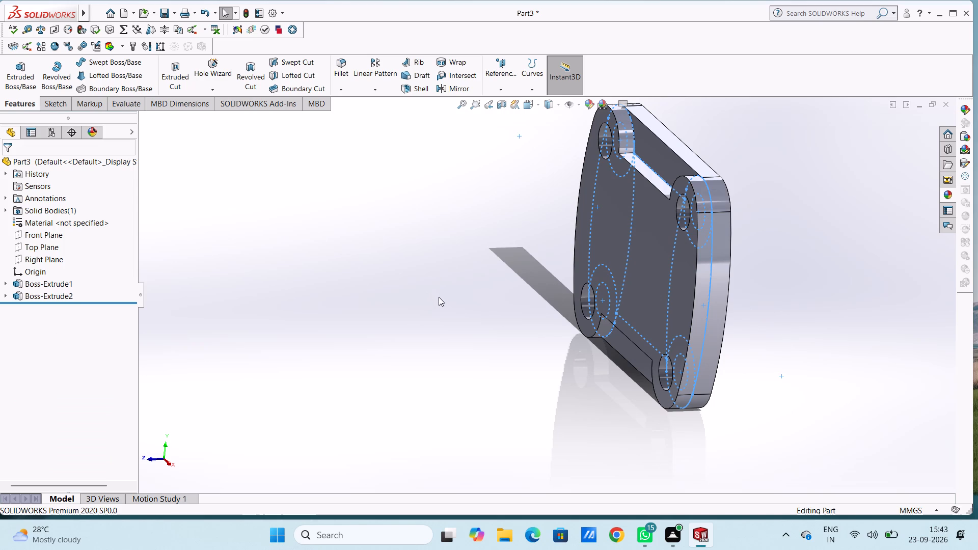
Examine the extruded part's front, side and back, including the recesses along the upper and lower edges.
middle_drag(440, 299, 480, 382)
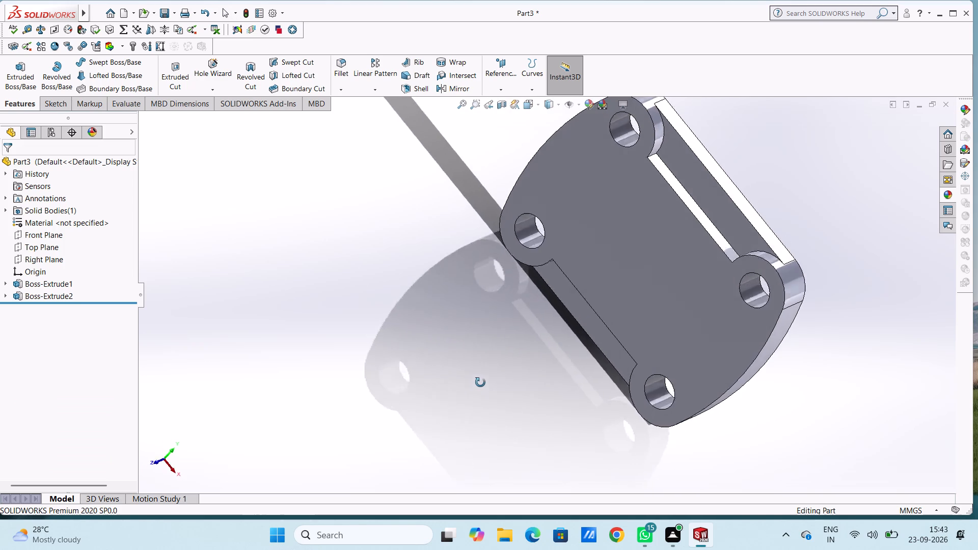
middle_drag(480, 382, 515, 394)
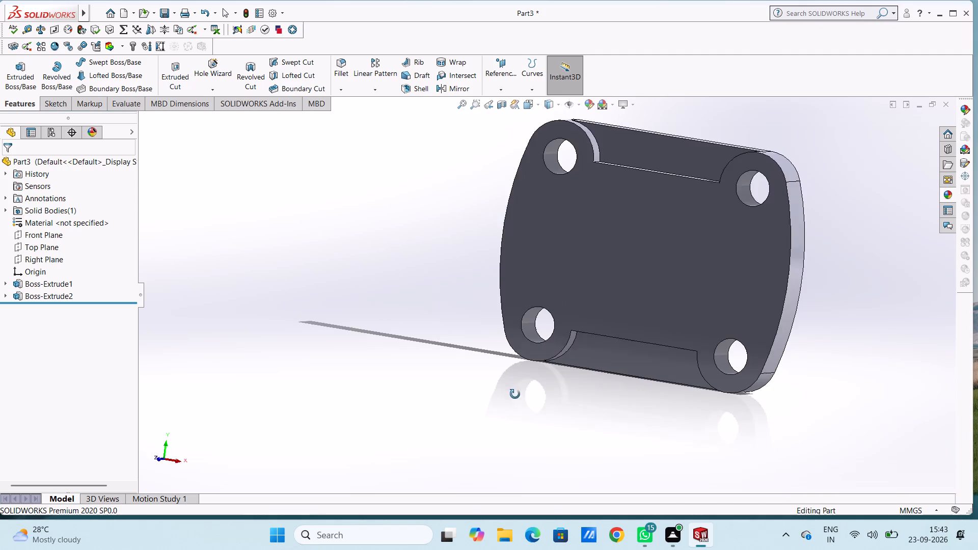
middle_drag(515, 394, 483, 404)
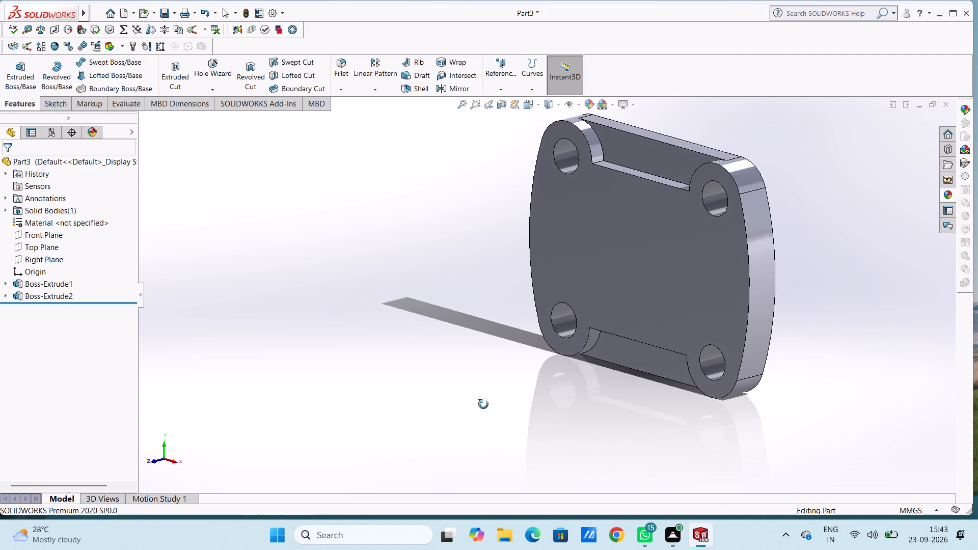
middle_drag(483, 404, 453, 397)
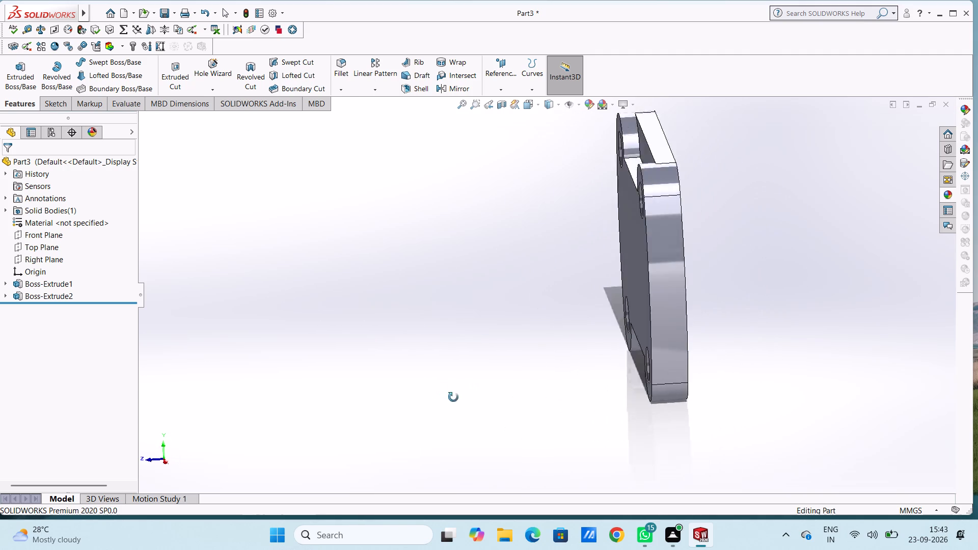
middle_drag(453, 397, 445, 401)
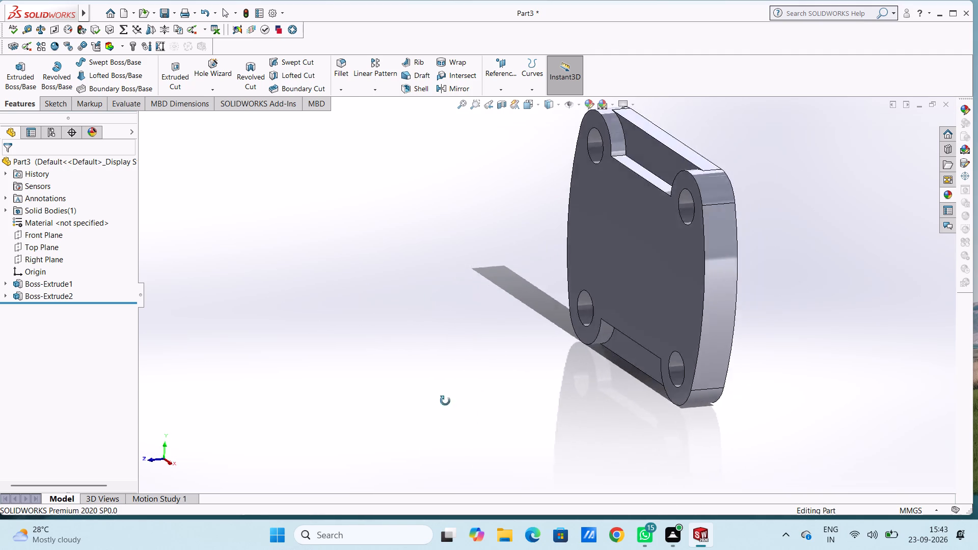
middle_drag(445, 401, 498, 405)
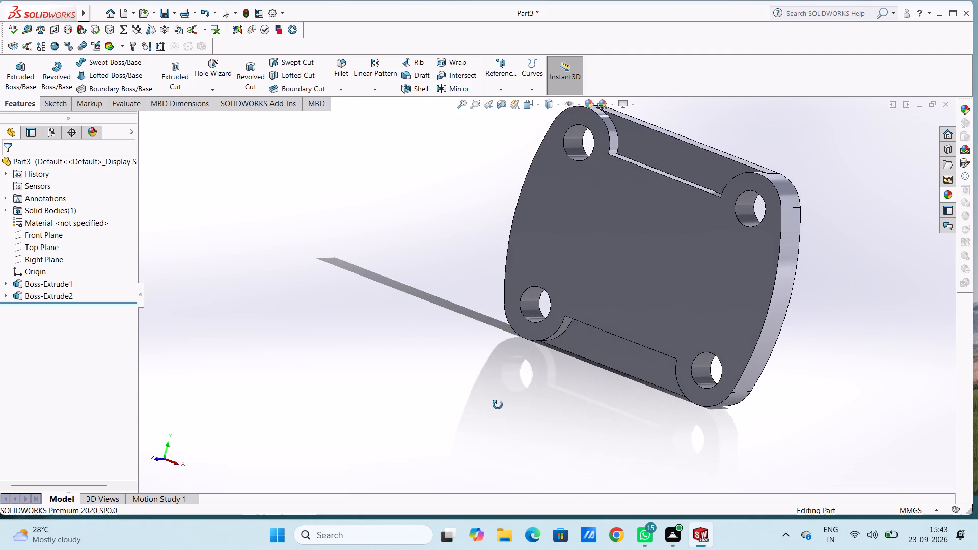
middle_drag(498, 405, 420, 400)
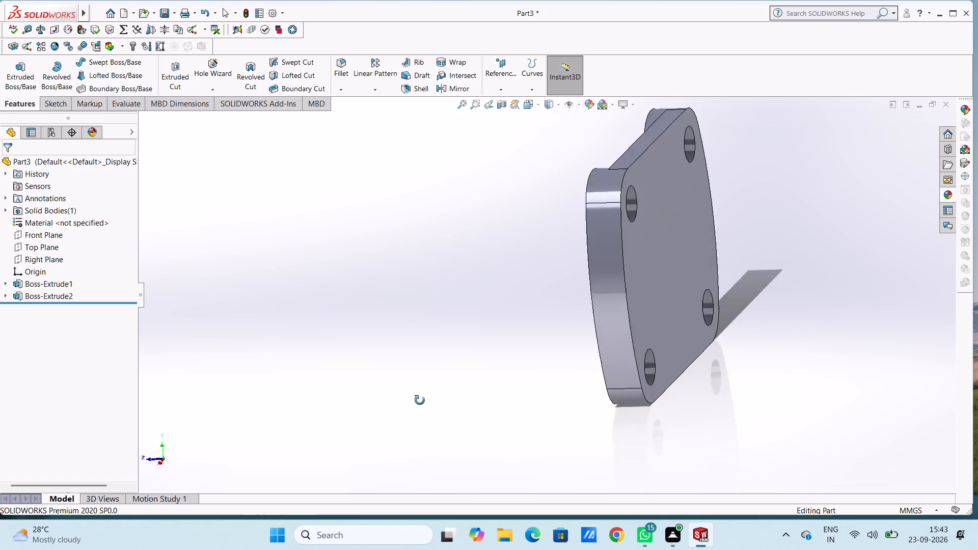
middle_drag(420, 400, 483, 403)
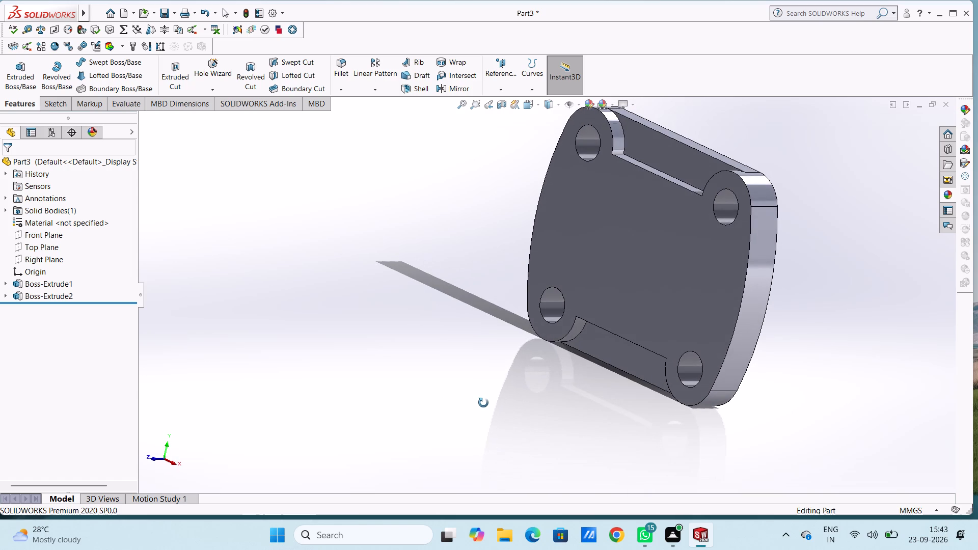
middle_drag(483, 403, 488, 406)
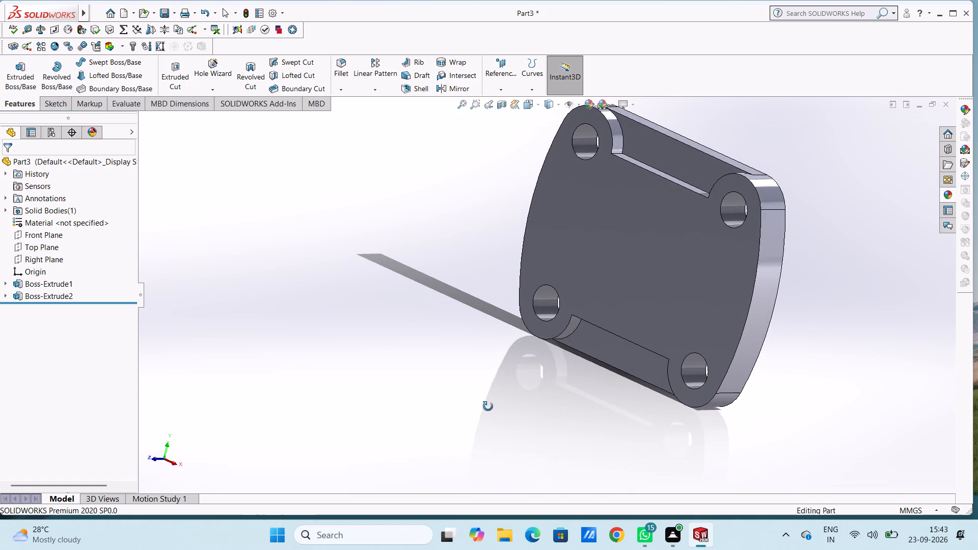
middle_drag(488, 406, 461, 410)
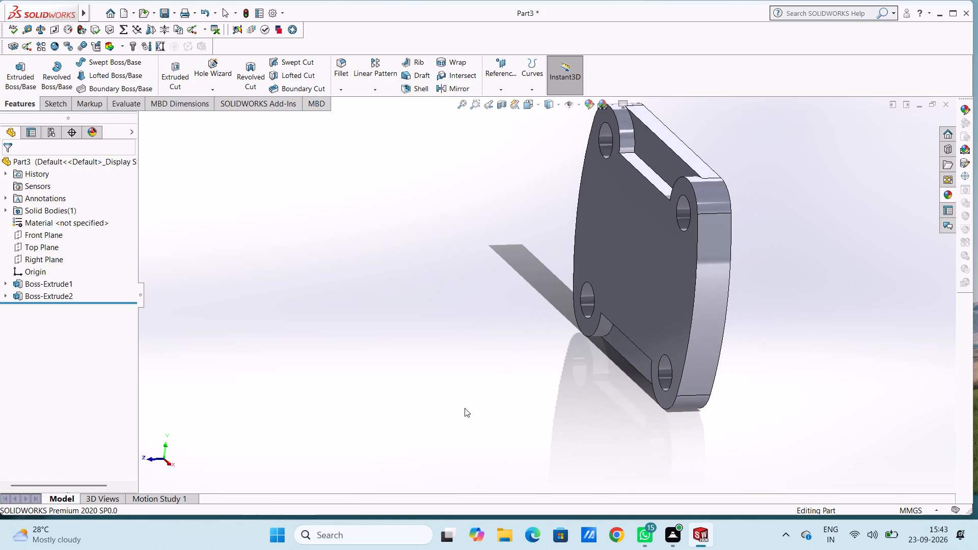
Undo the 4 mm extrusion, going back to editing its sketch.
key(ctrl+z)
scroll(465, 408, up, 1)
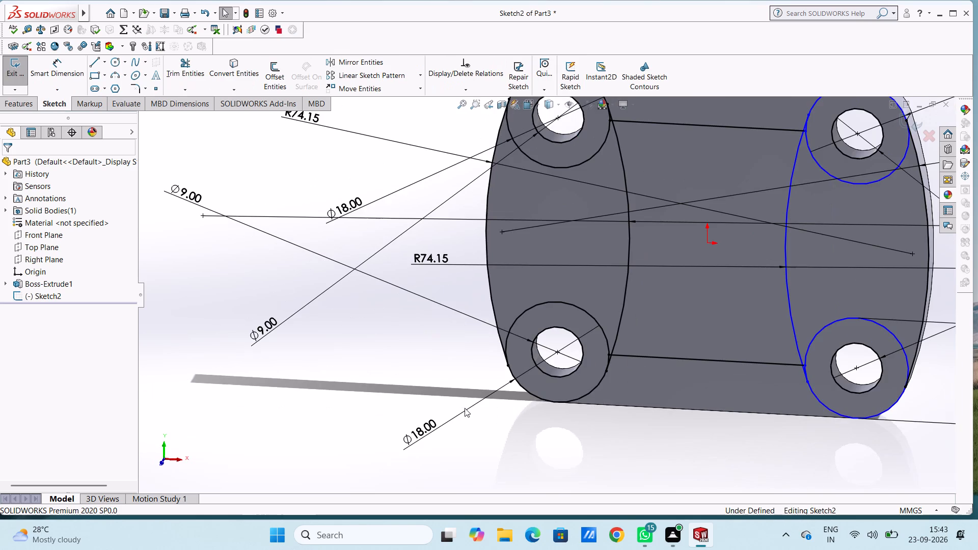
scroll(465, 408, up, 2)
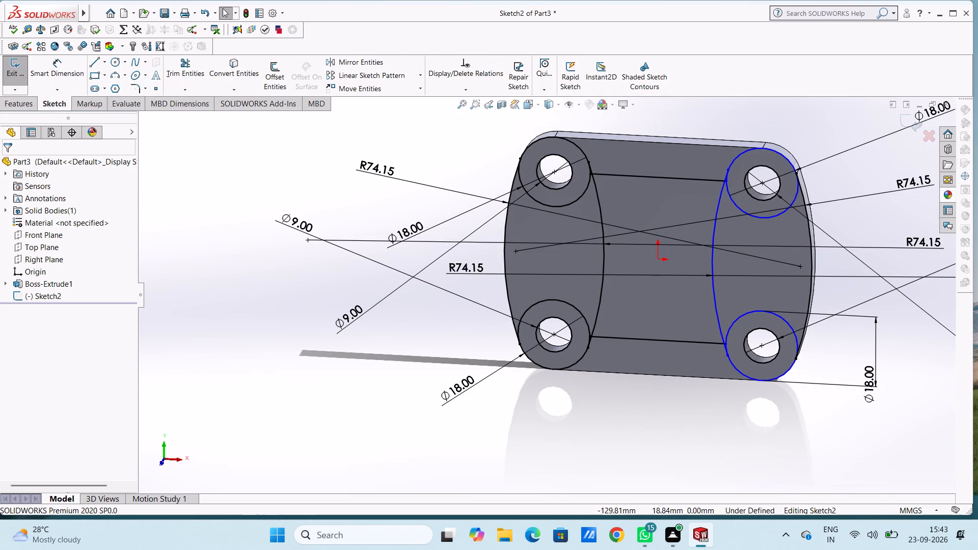
Start an extrusion of the front-face sketch and pick the four corner rings, both side regions and the centre region as contours.
click(22, 101)
click(21, 81)
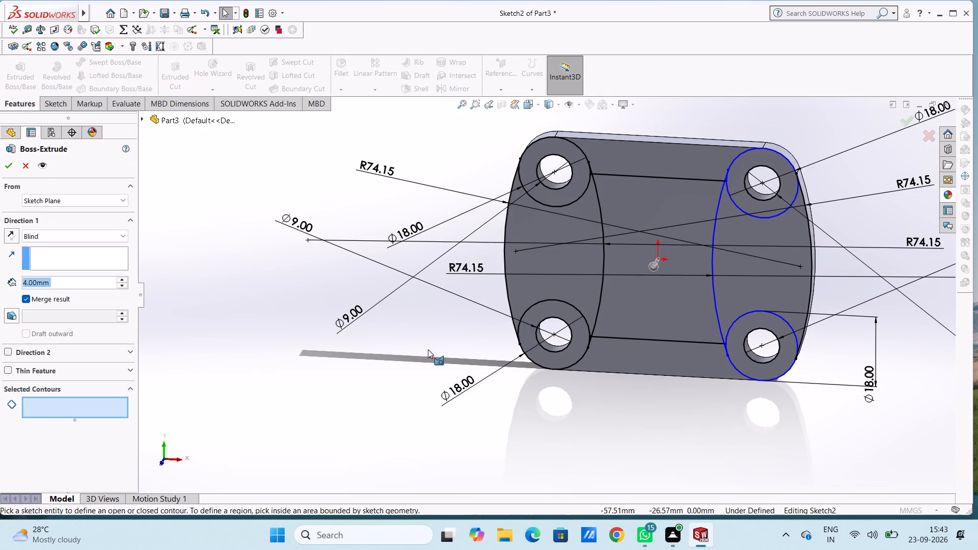
click(573, 190)
click(568, 249)
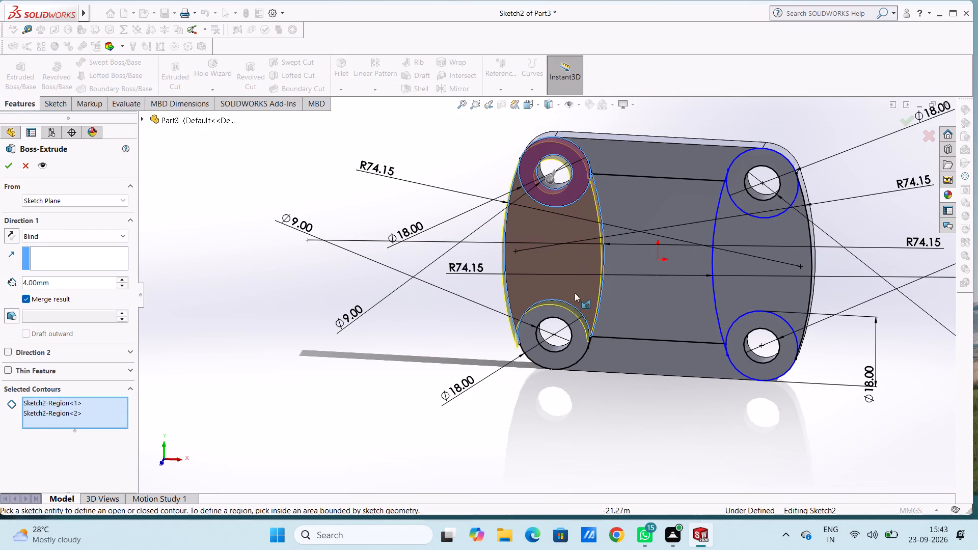
click(575, 349)
click(662, 284)
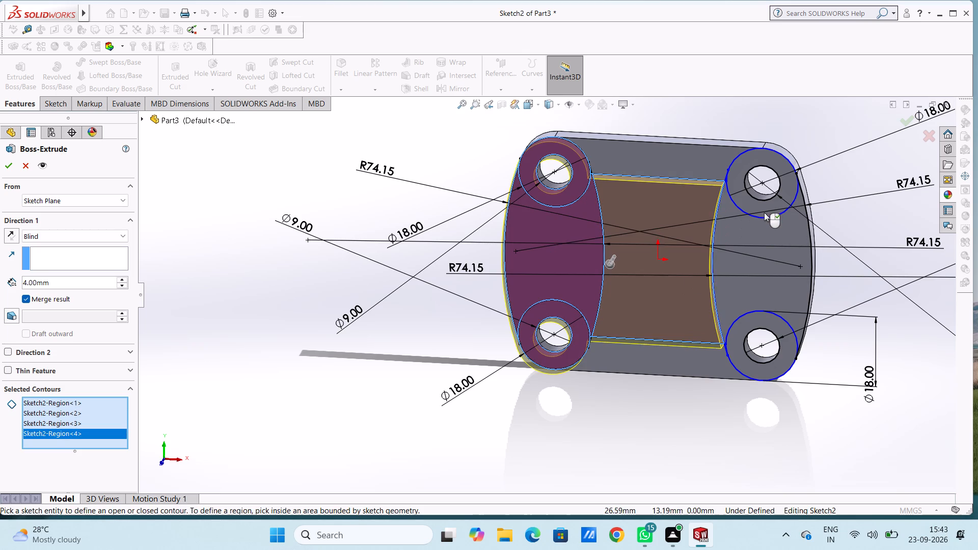
click(764, 212)
click(765, 246)
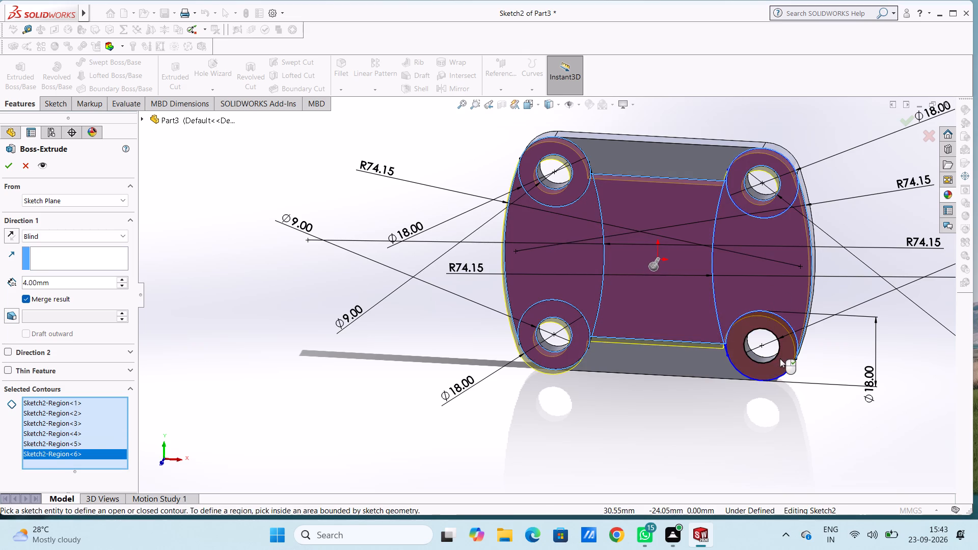
click(780, 359)
Extrude the selected regions to a blind depth of 2 mm, merged with the plate.
double_click(78, 283)
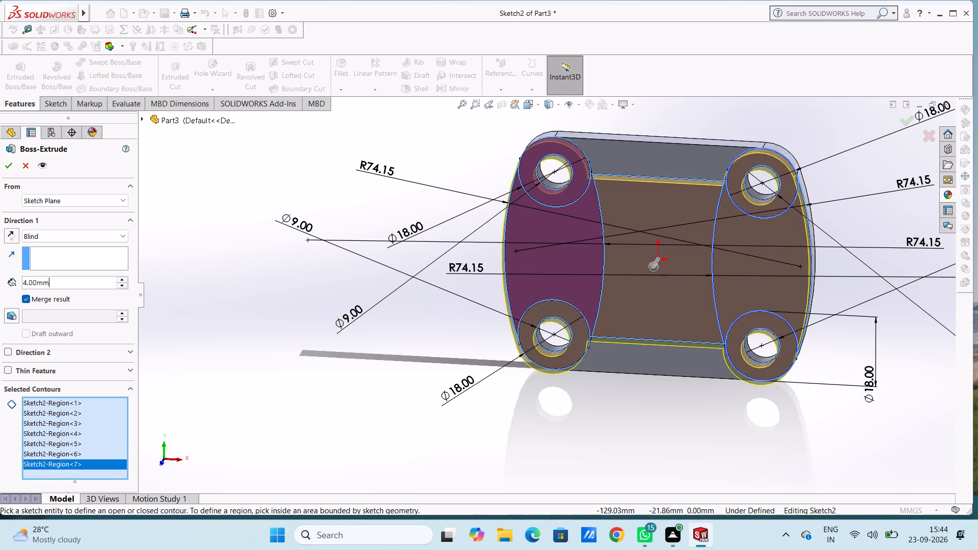
key(2)
key(Return)
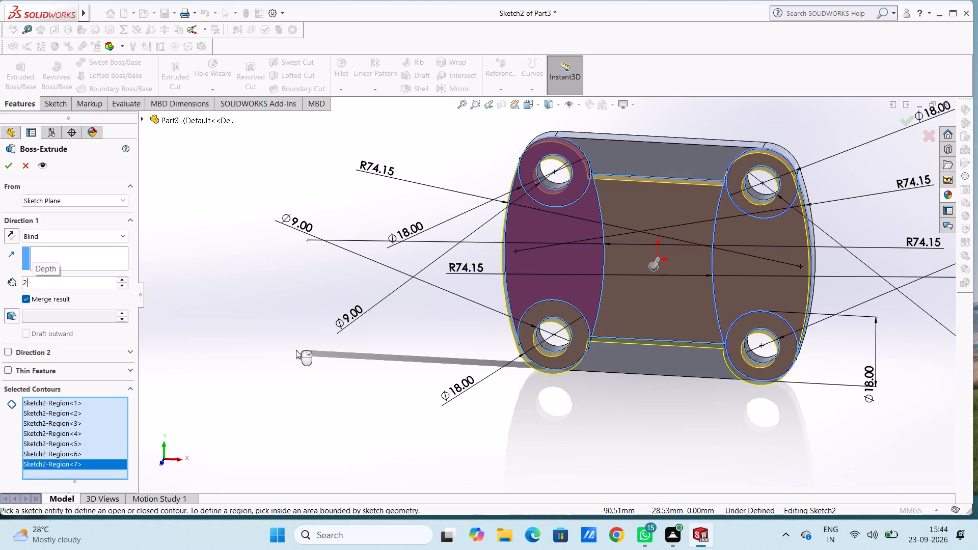
middle_drag(472, 169, 441, 209)
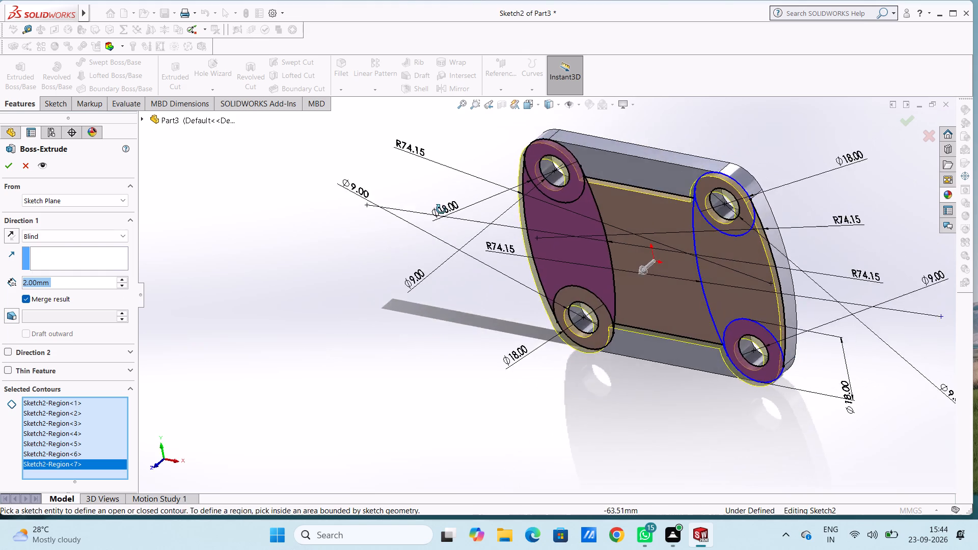
middle_drag(441, 209, 434, 241)
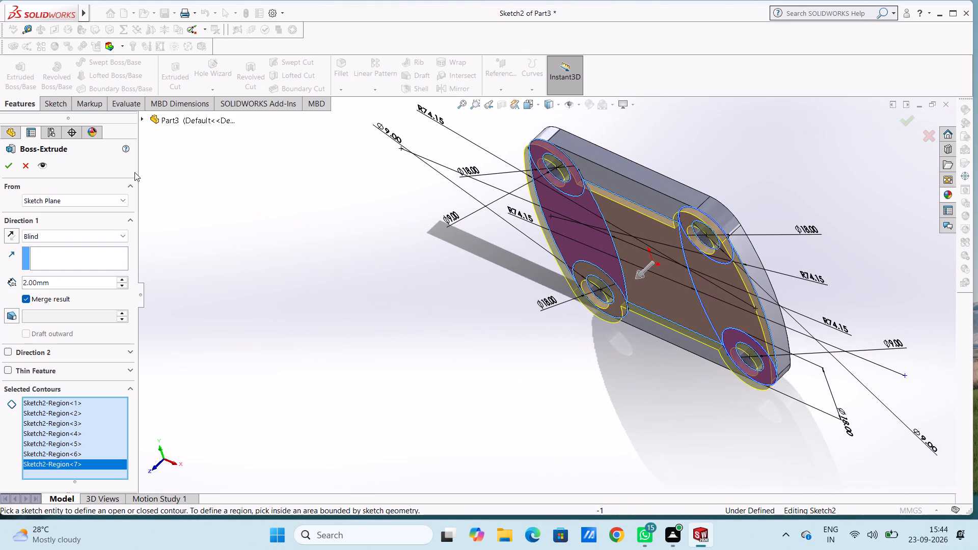
click(12, 165)
click(324, 316)
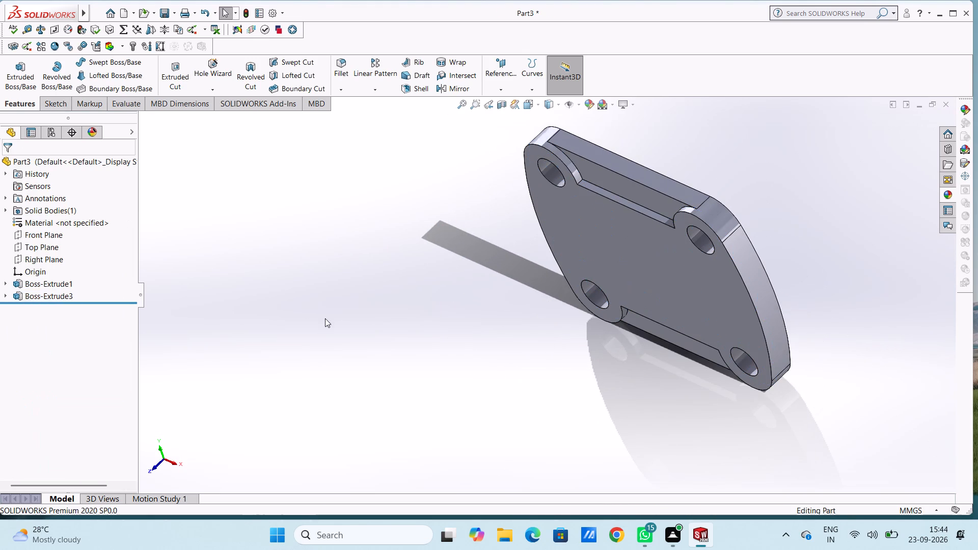
Start a 1.5 mm fillet on the raised face's upper recess edge and its outline around the two left-hand holes.
middle_drag(341, 335, 361, 337)
scroll(831, 243, down, 2)
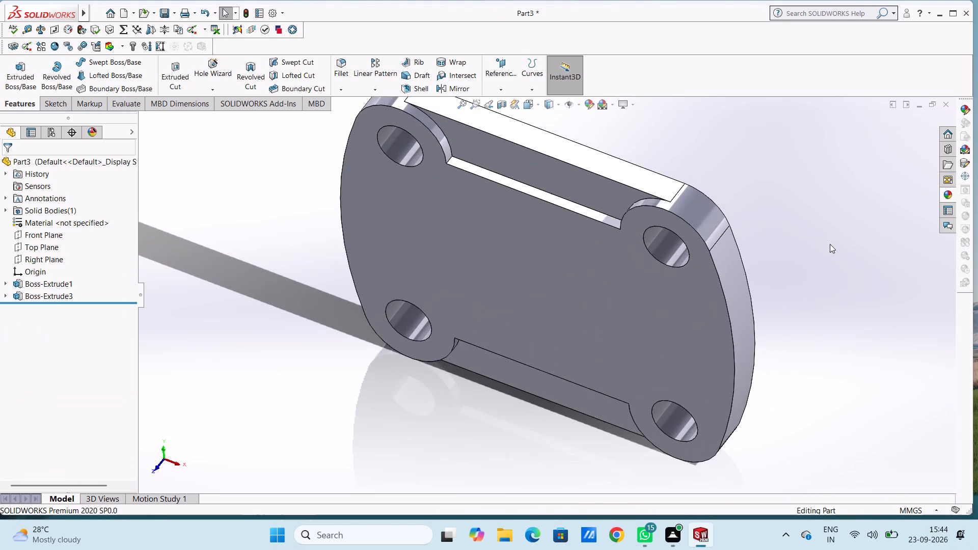
scroll(767, 234, up, 2)
scroll(661, 213, down, 1)
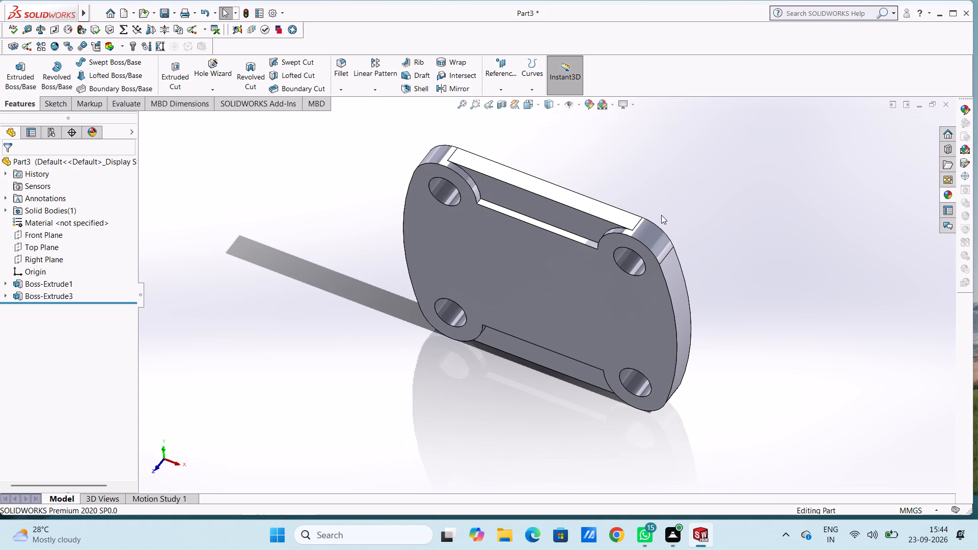
scroll(661, 215, down, 1)
click(339, 66)
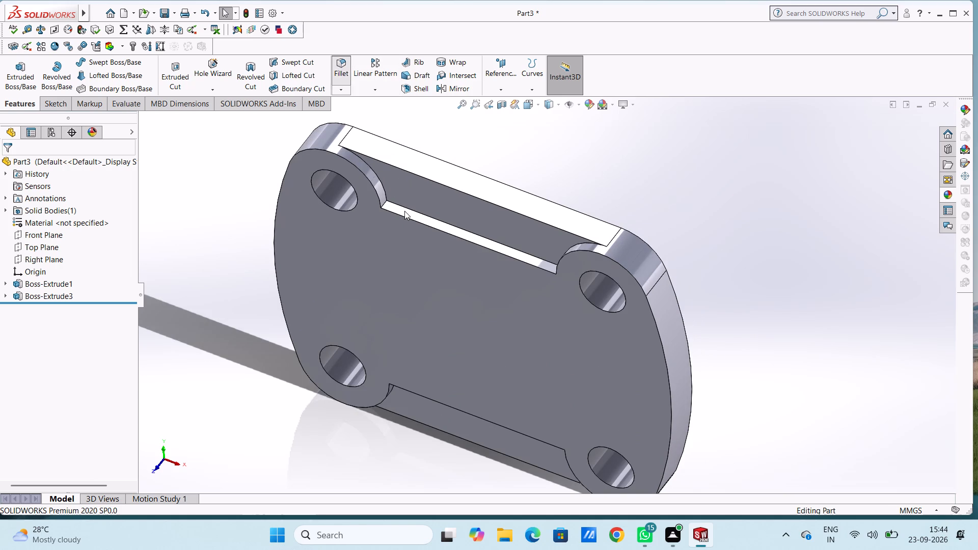
click(404, 217)
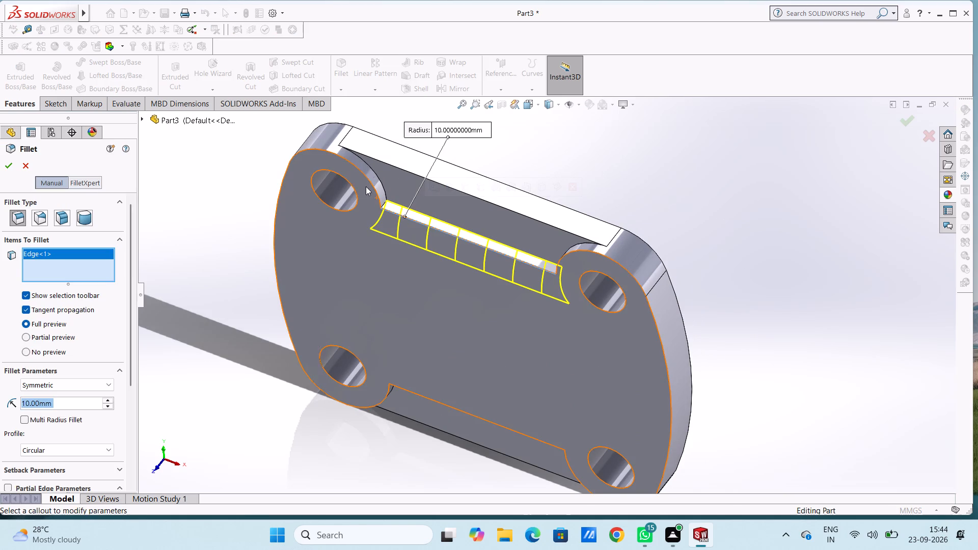
click(368, 182)
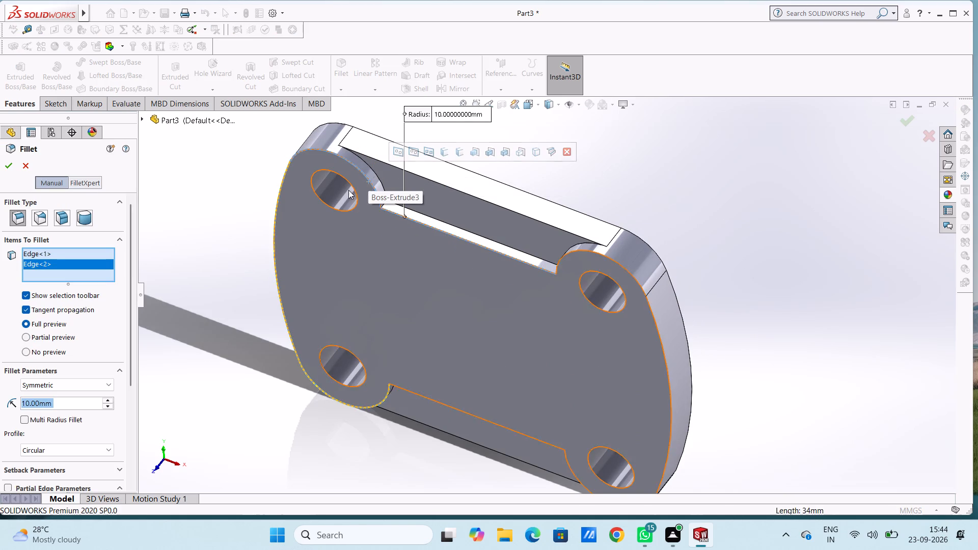
key(2)
key(Return)
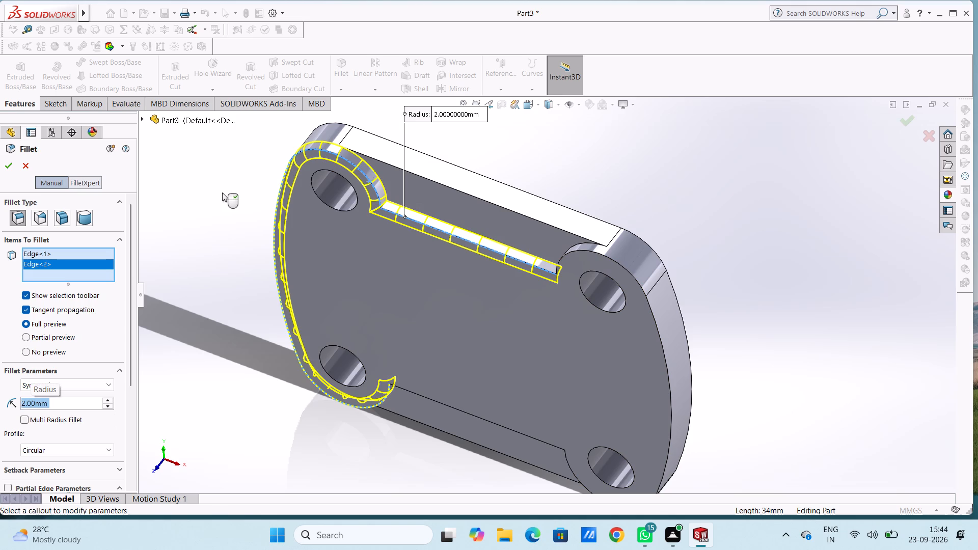
text(1.5)
key(Return)
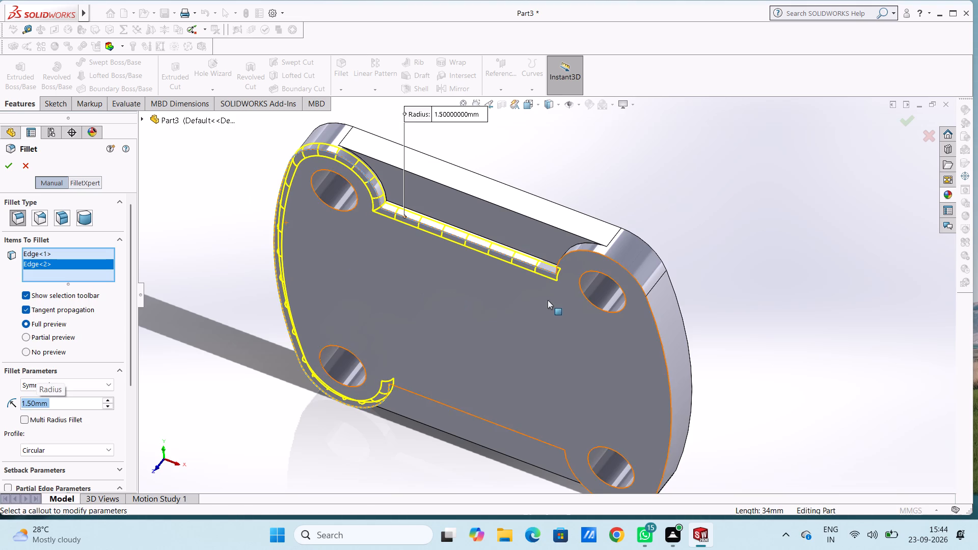
Add the outline around the right-hand holes and the lower recess edge to the fillet and create it at 1.5 mm radius.
click(583, 249)
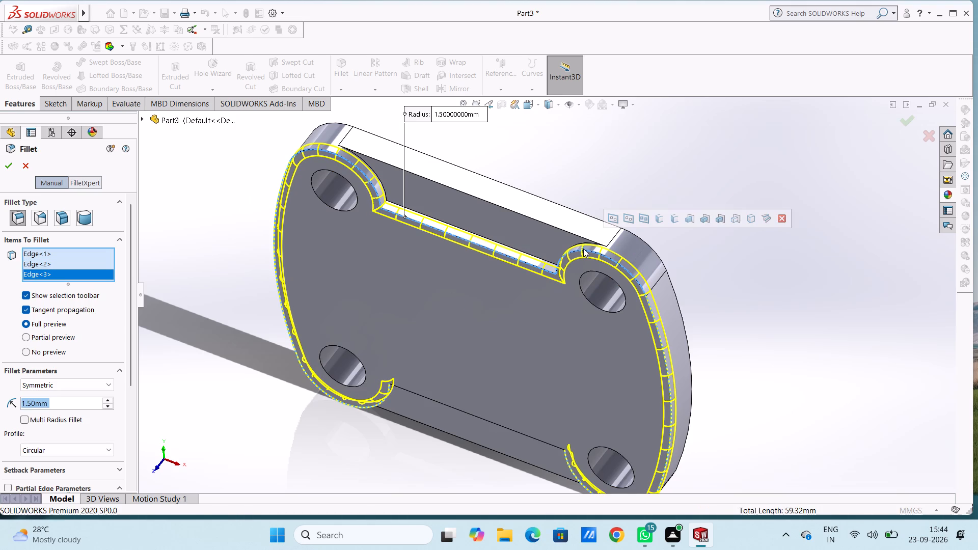
middle_drag(518, 353, 606, 211)
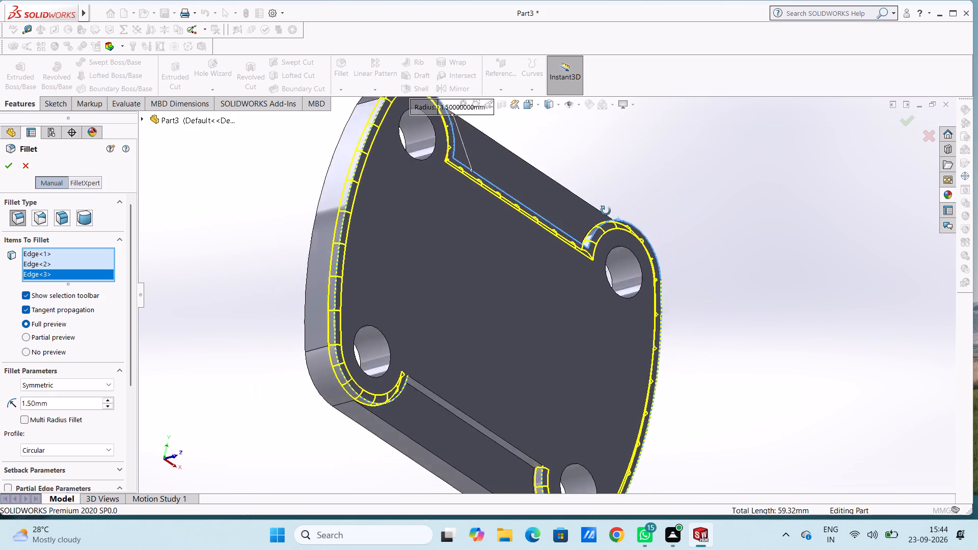
middle_drag(606, 211, 616, 184)
click(483, 393)
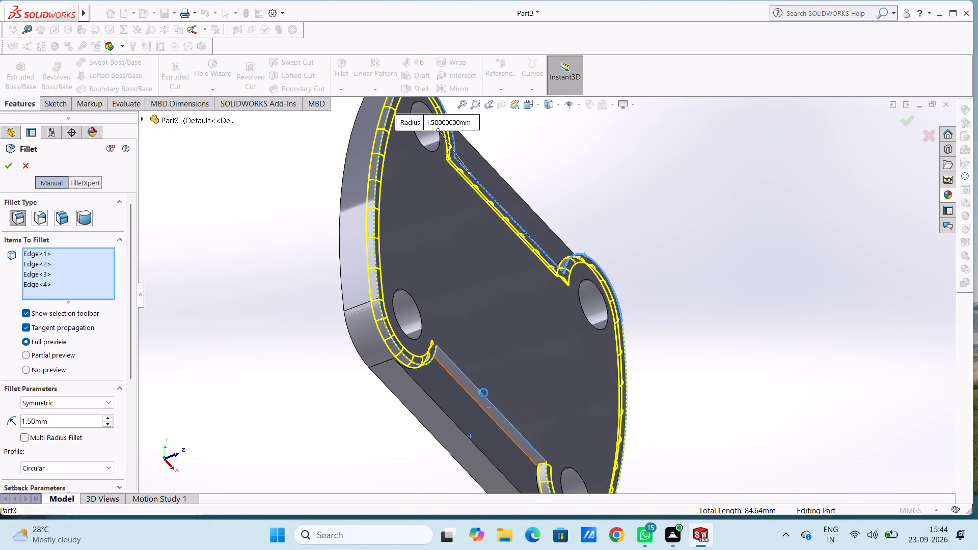
scroll(477, 398, up, 3)
middle_drag(439, 327, 407, 329)
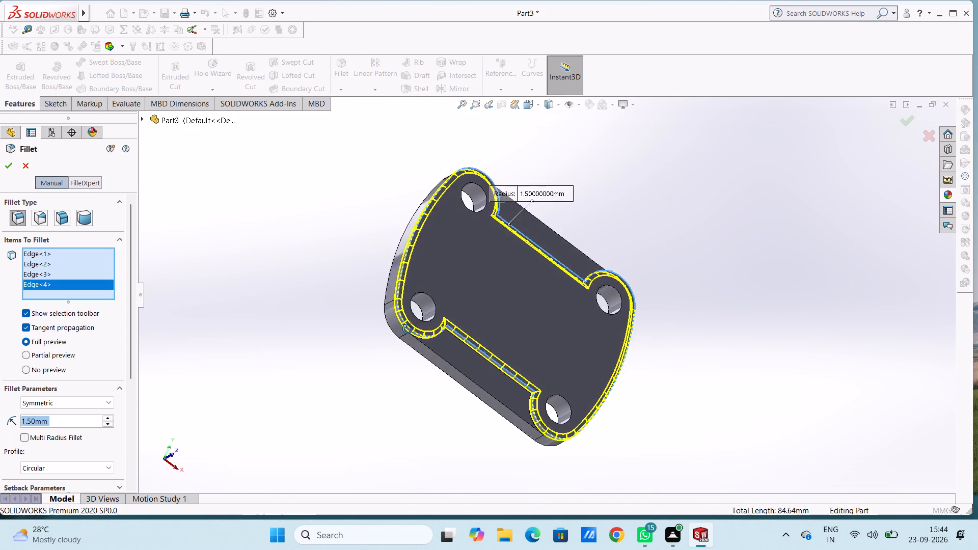
middle_drag(407, 329, 324, 350)
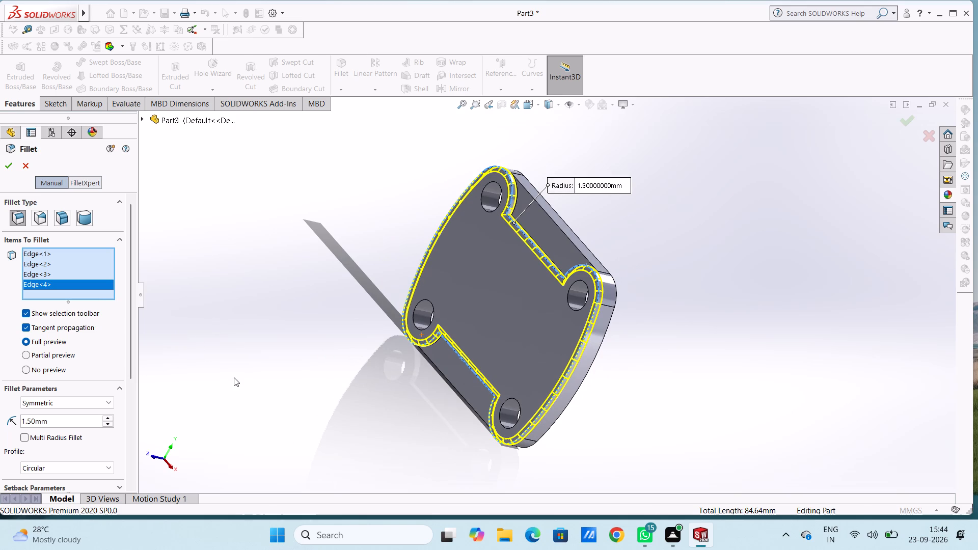
key(1)
key(Return)
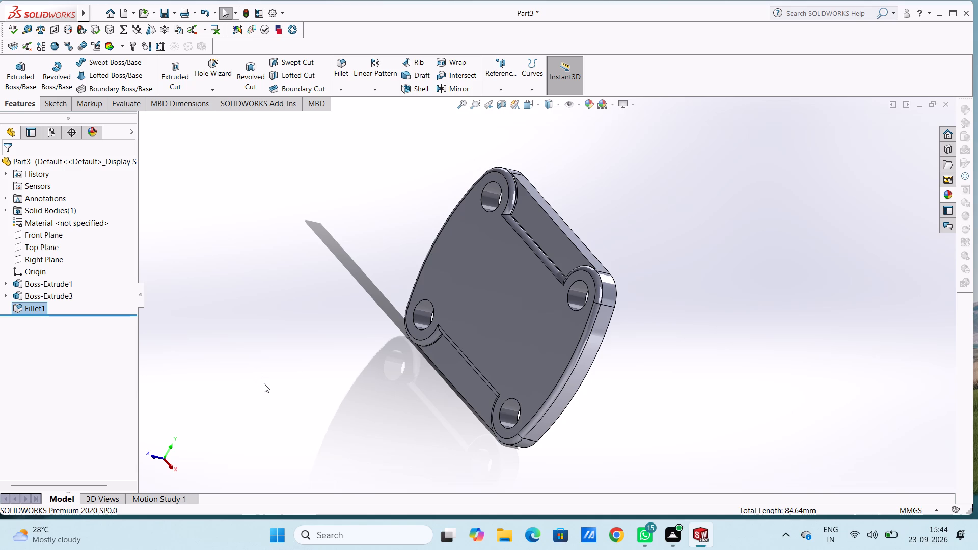
Open a sketch on the raised front face and draw a horizontal midpoint line centred on the origin, 20 mm to each side.
key(ctrl+5)
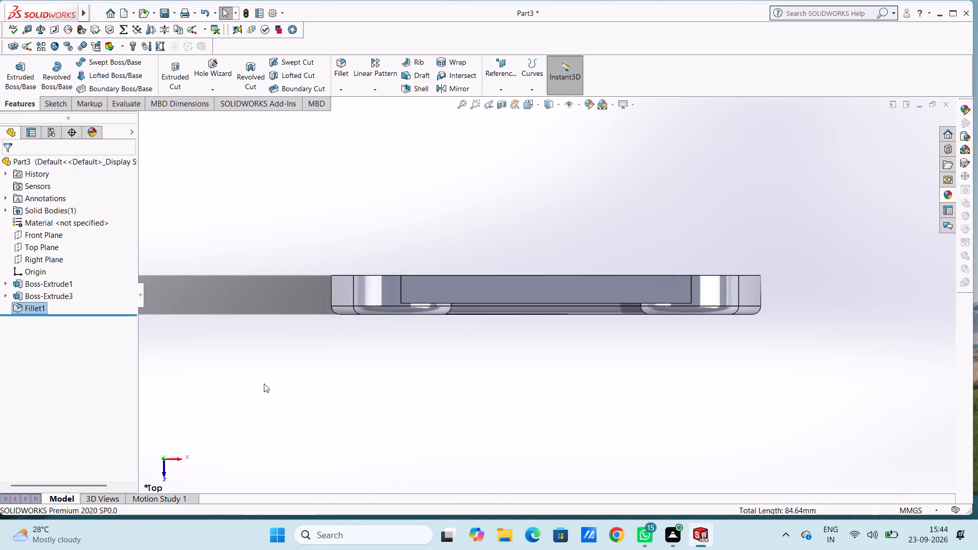
key(ctrl+1)
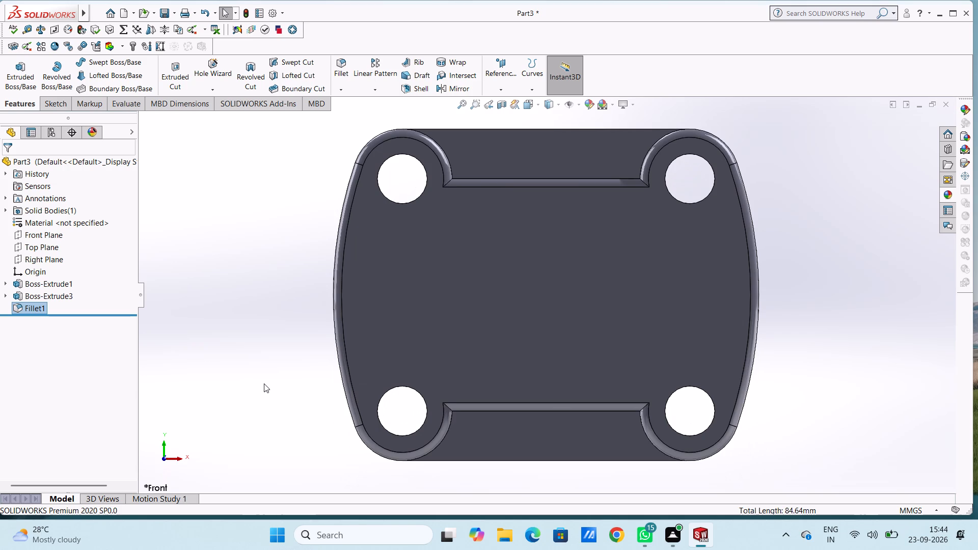
click(500, 296)
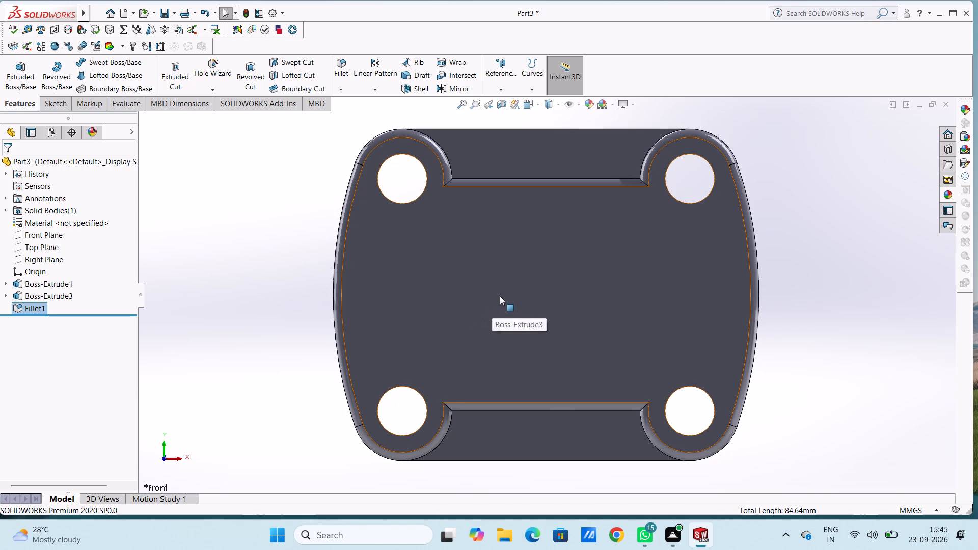
click(547, 267)
click(285, 273)
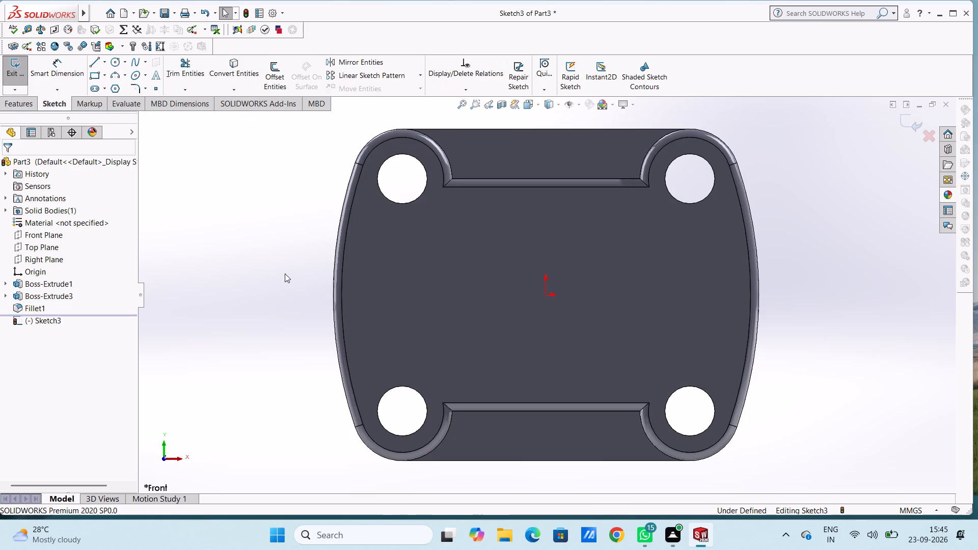
scroll(285, 273, up, 3)
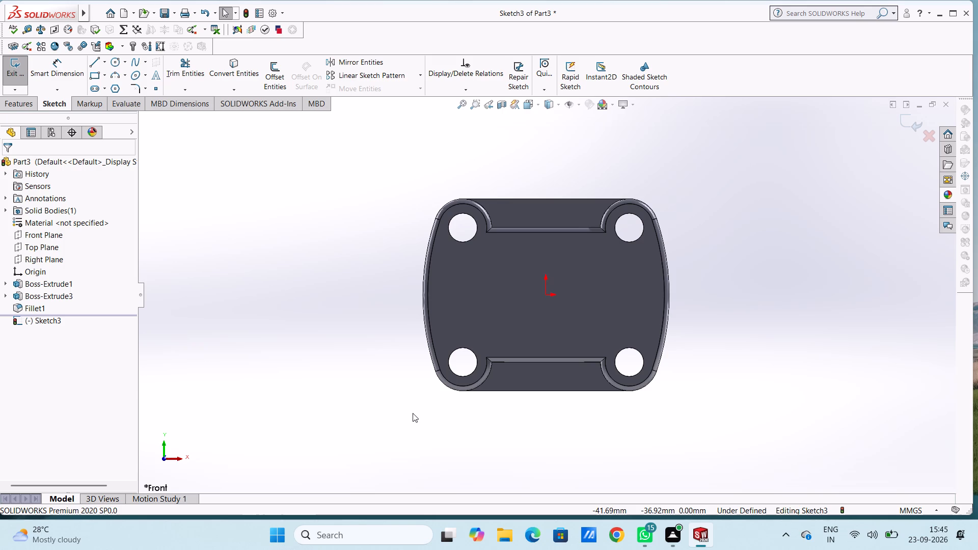
click(103, 63)
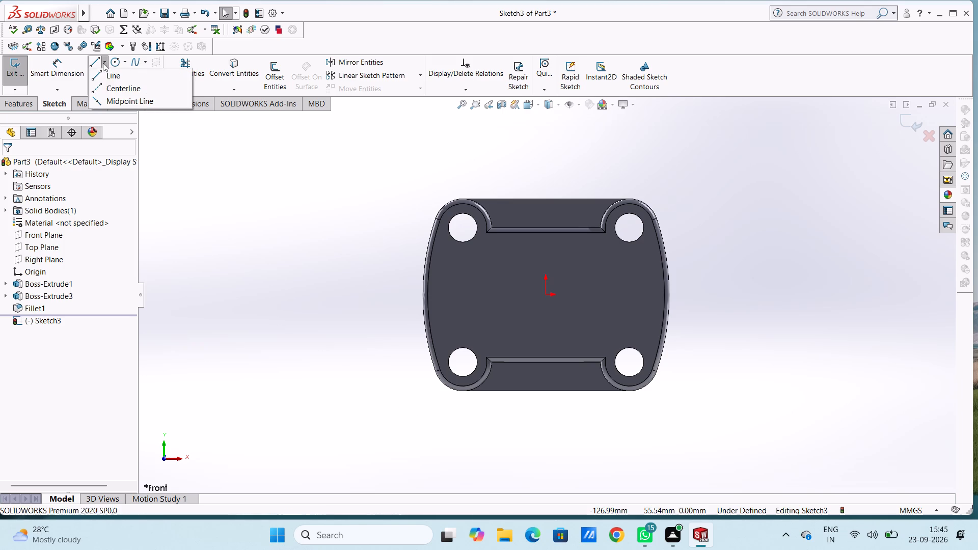
click(118, 99)
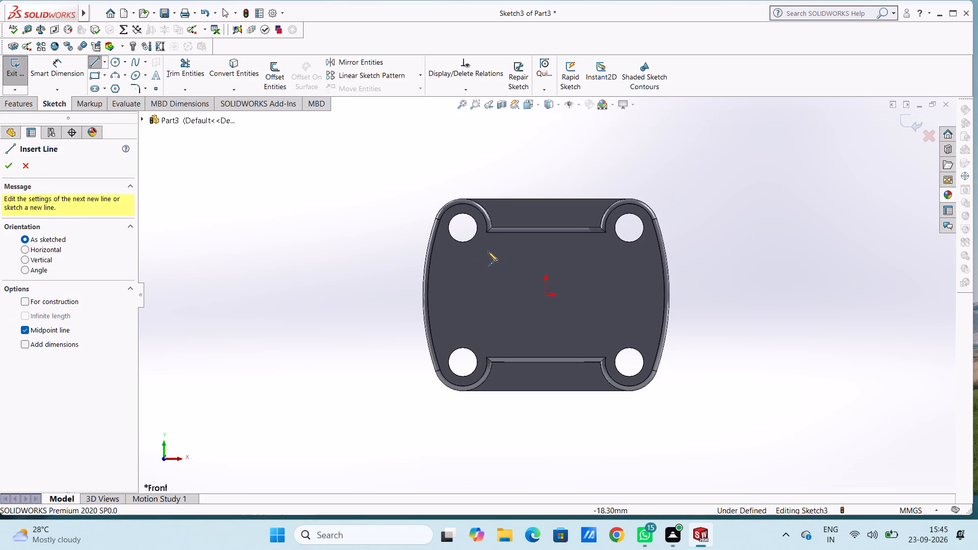
click(544, 294)
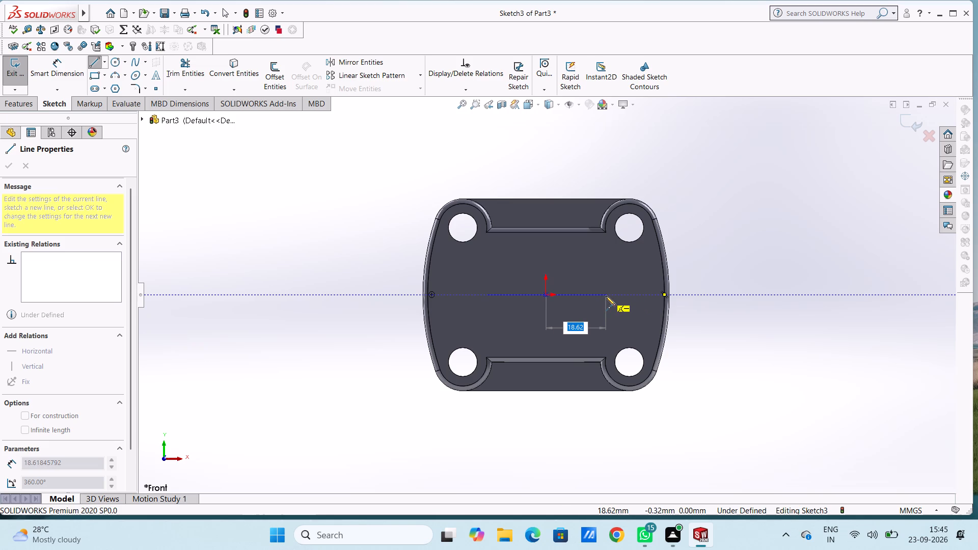
text(20)
key(Return)
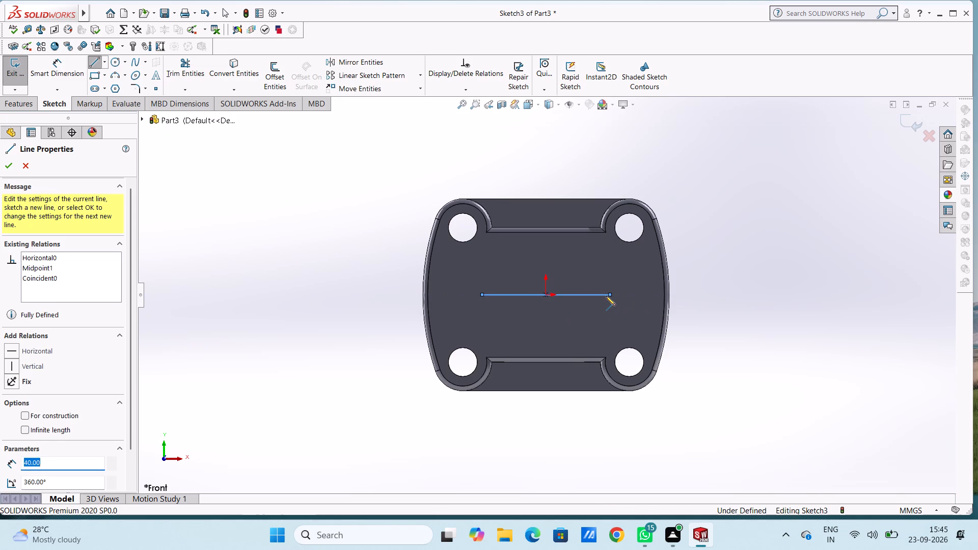
key(Escape)
key(Escape)
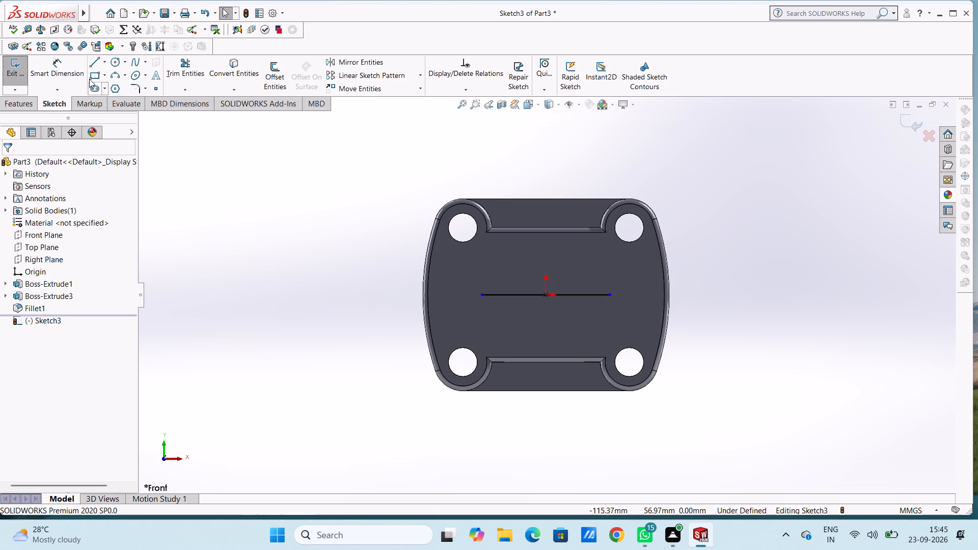
Sketch a straight slot between the line's two endpoints with a width of 32 mm.
click(94, 88)
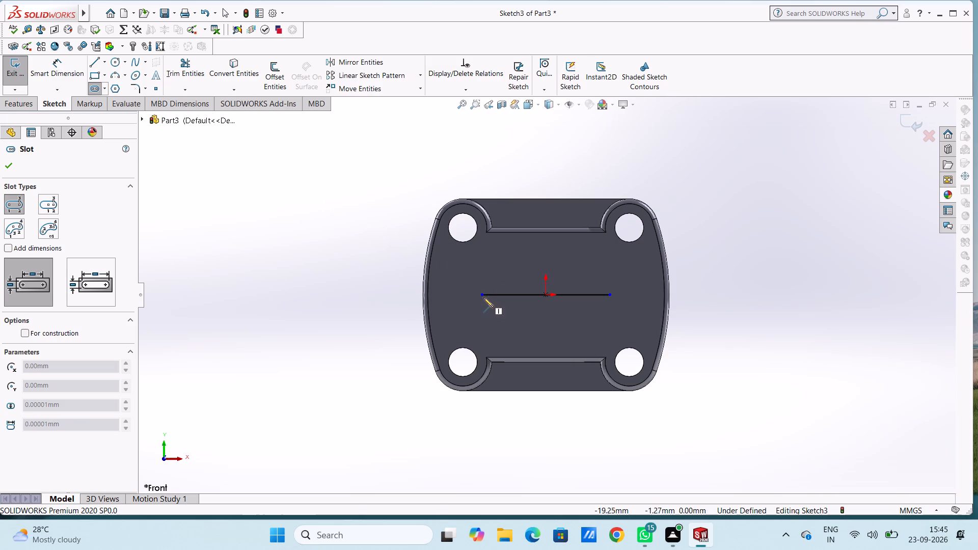
click(483, 296)
click(610, 294)
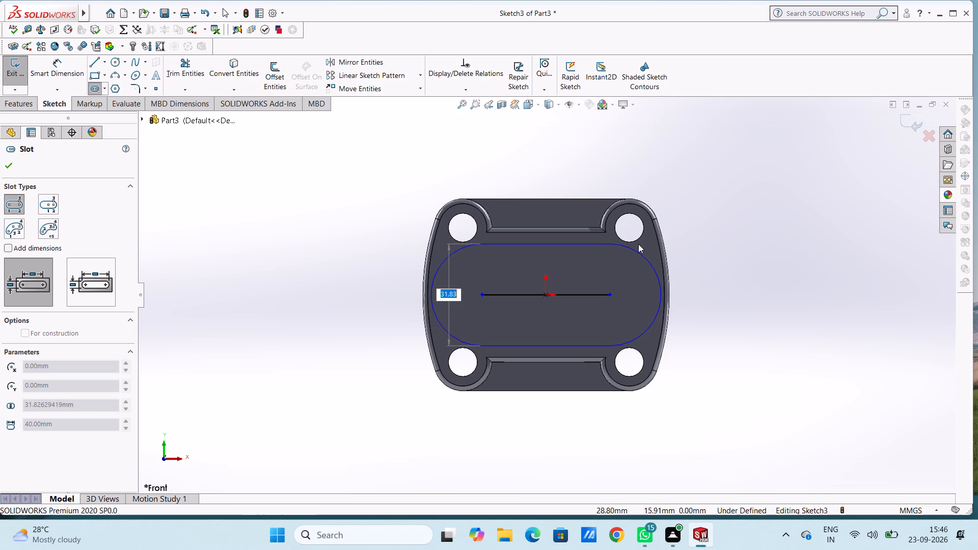
text(32)
key(Return)
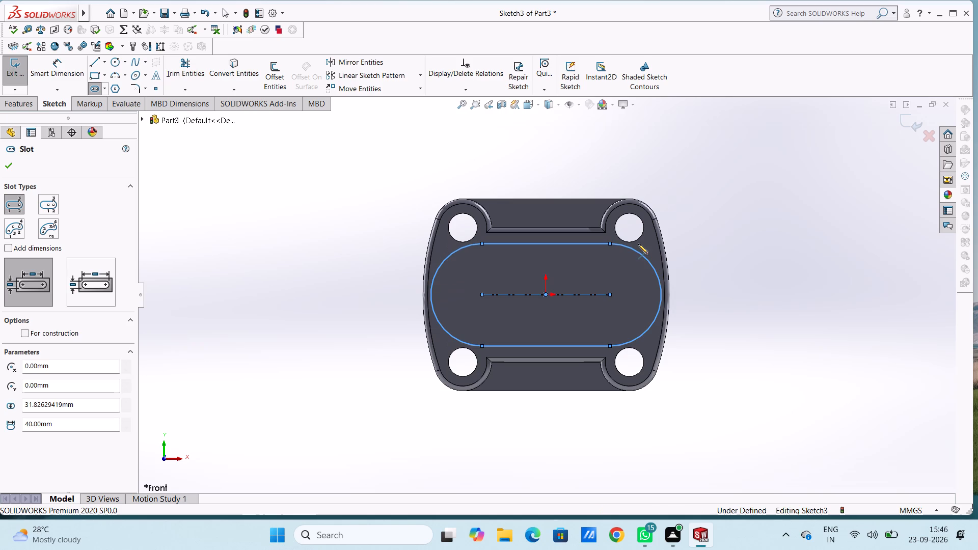
Finish the slot and dimension its end arc with a radius of 15 mm.
key(Escape)
key(Escape)
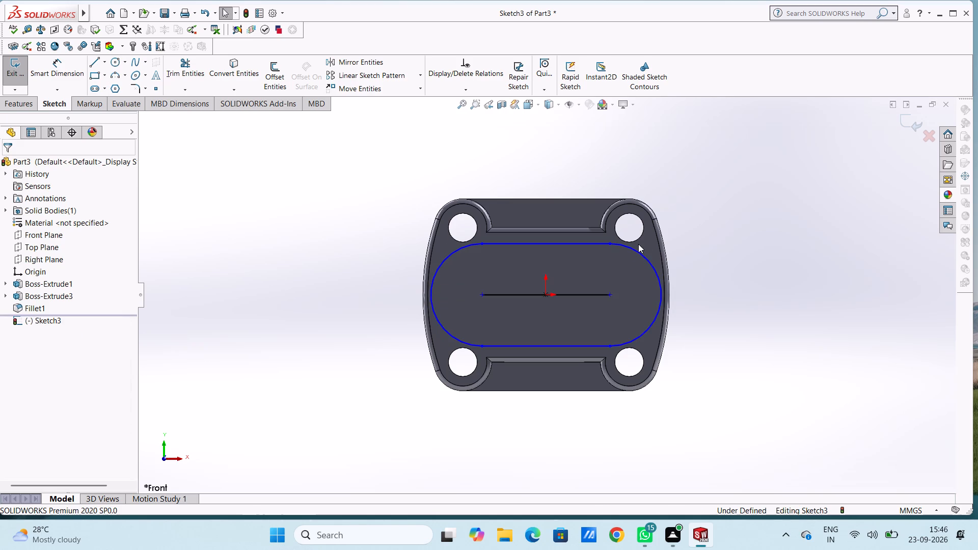
scroll(638, 244, up, 2)
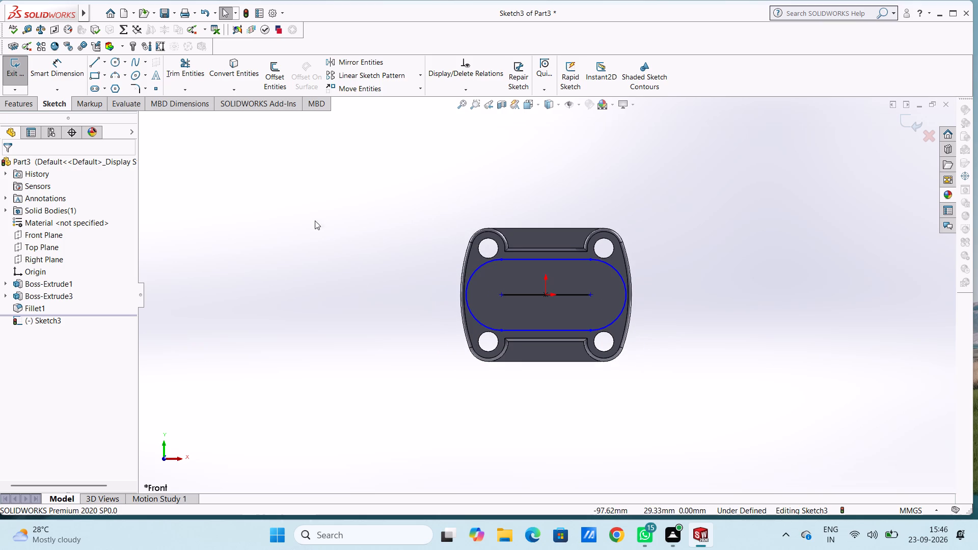
click(45, 78)
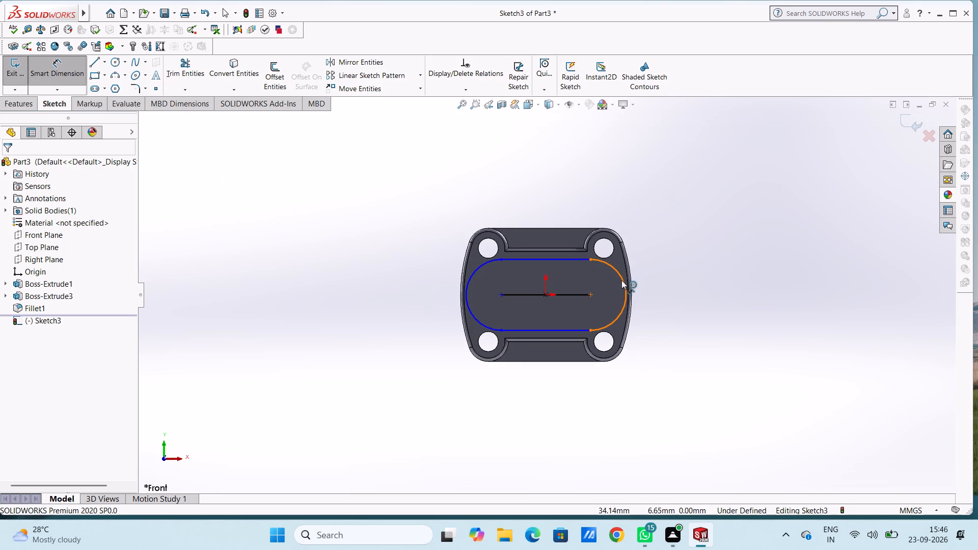
click(621, 280)
click(755, 174)
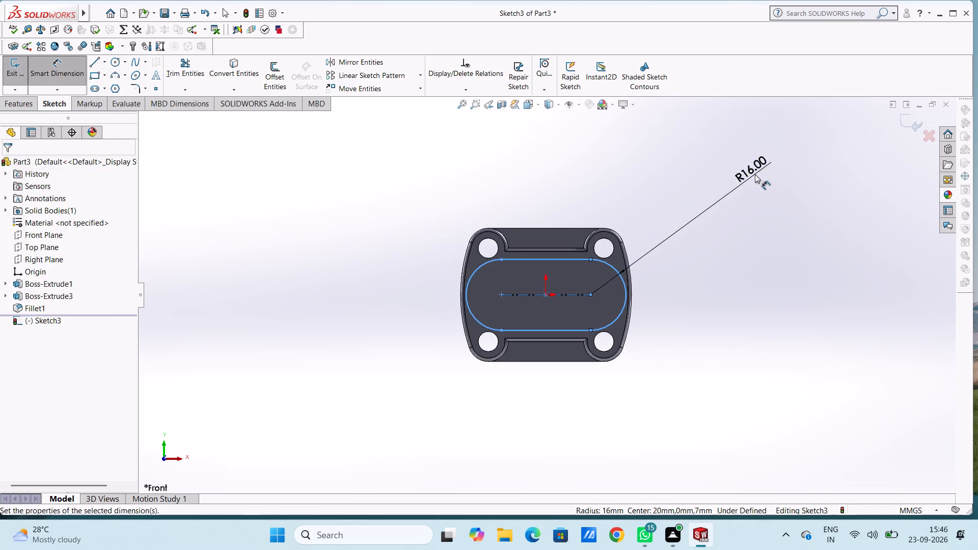
text(15)
key(Return)
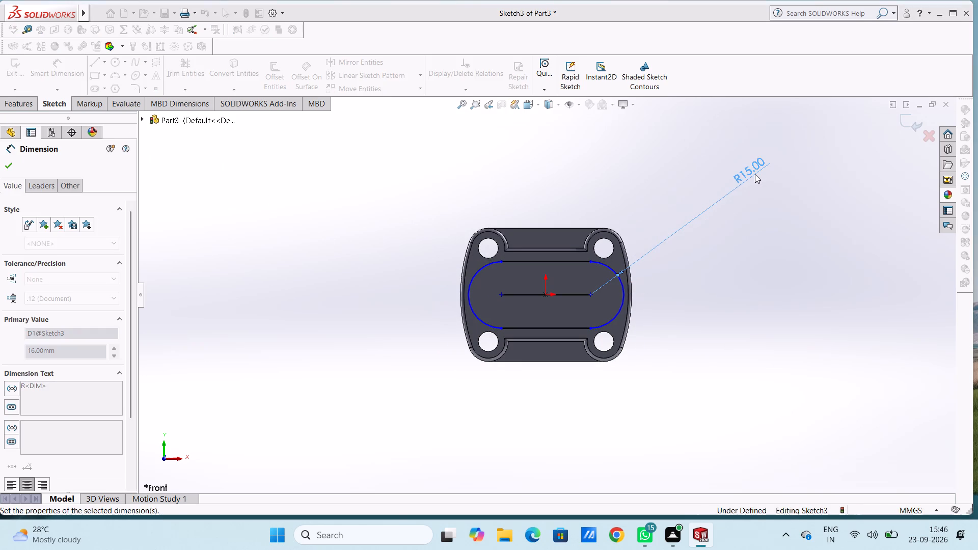
click(767, 283)
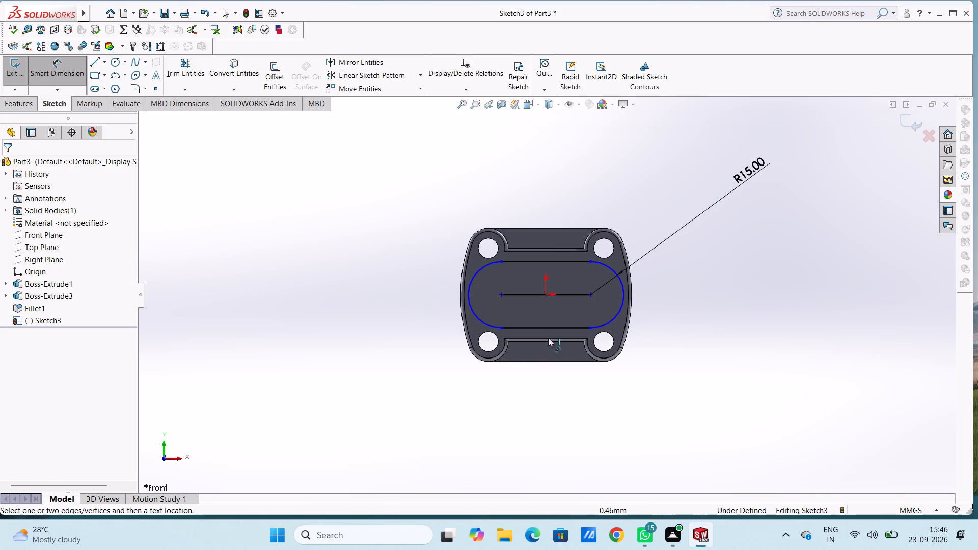
Dimension the length of the slot's upper straight edge above the plate.
click(552, 262)
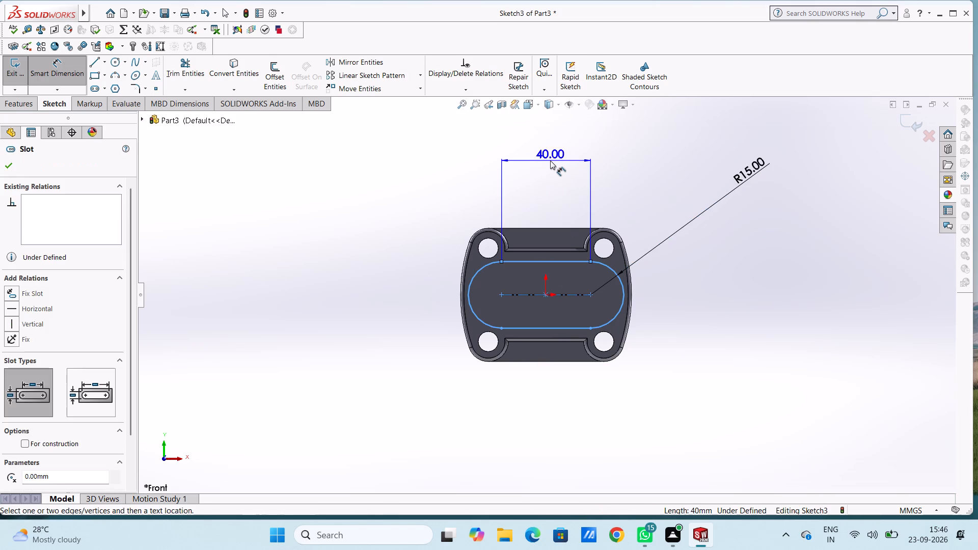
click(550, 160)
click(505, 148)
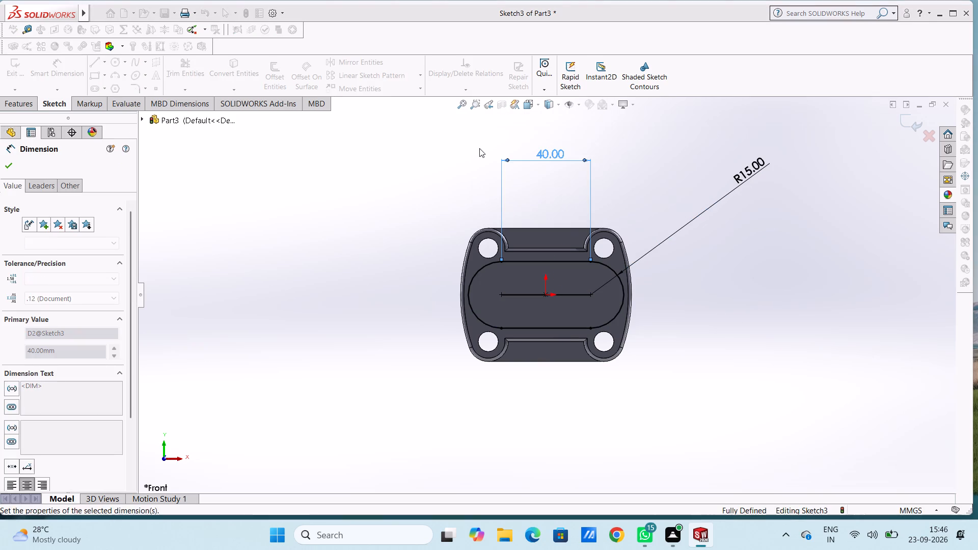
click(479, 148)
key(Escape)
key(Escape)
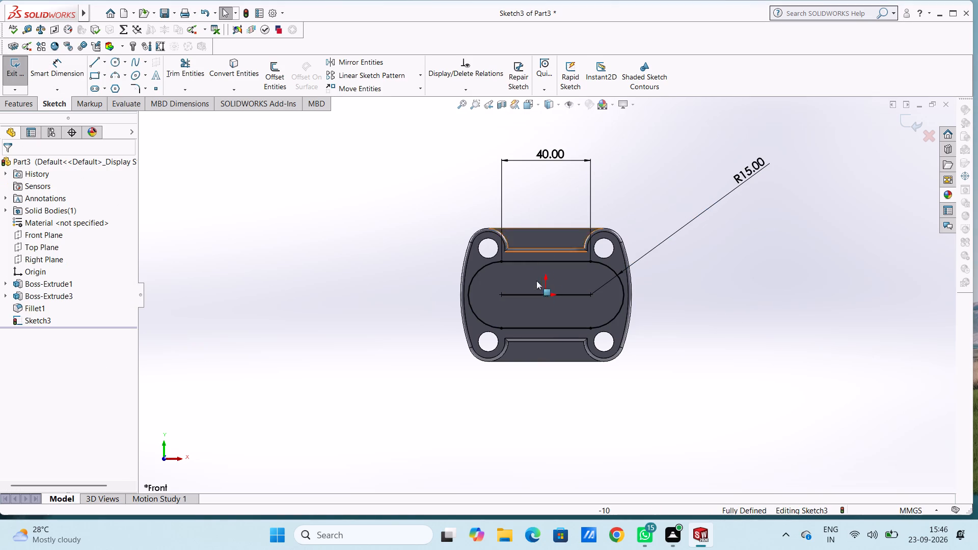
Delete the solid horizontal midpoint line running through the slot's centre.
click(542, 295)
key(Delete)
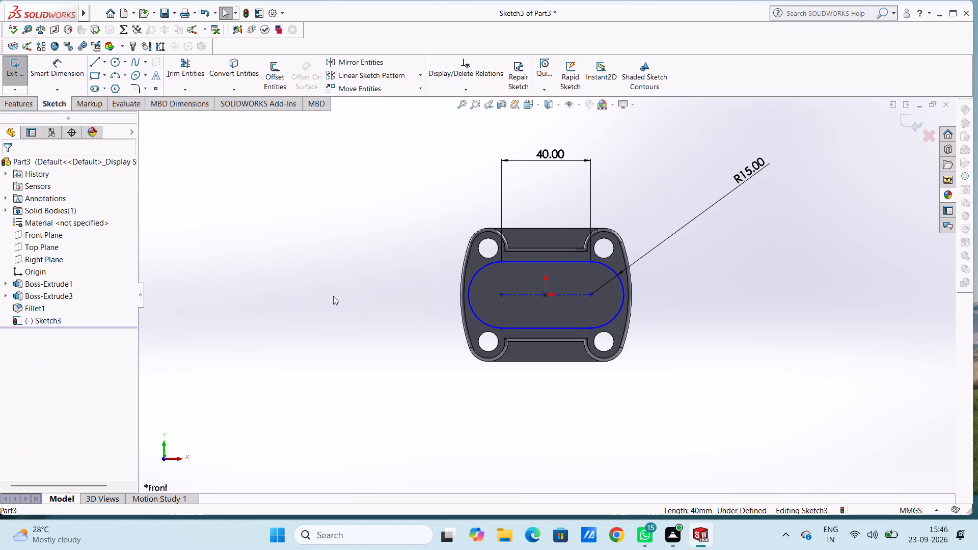
Dimension the vertical distance between the plate's upper edge and the slot's centreline.
click(63, 66)
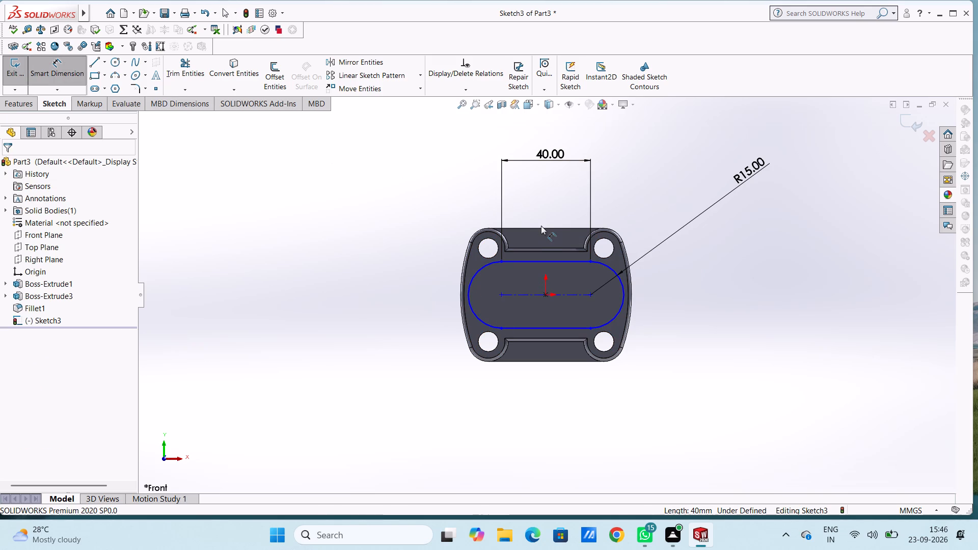
click(544, 228)
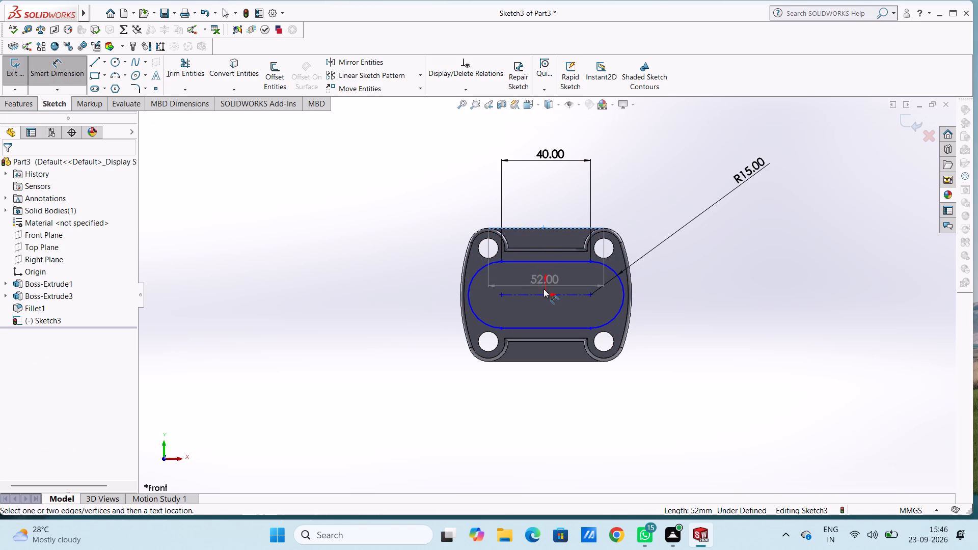
click(537, 294)
click(350, 273)
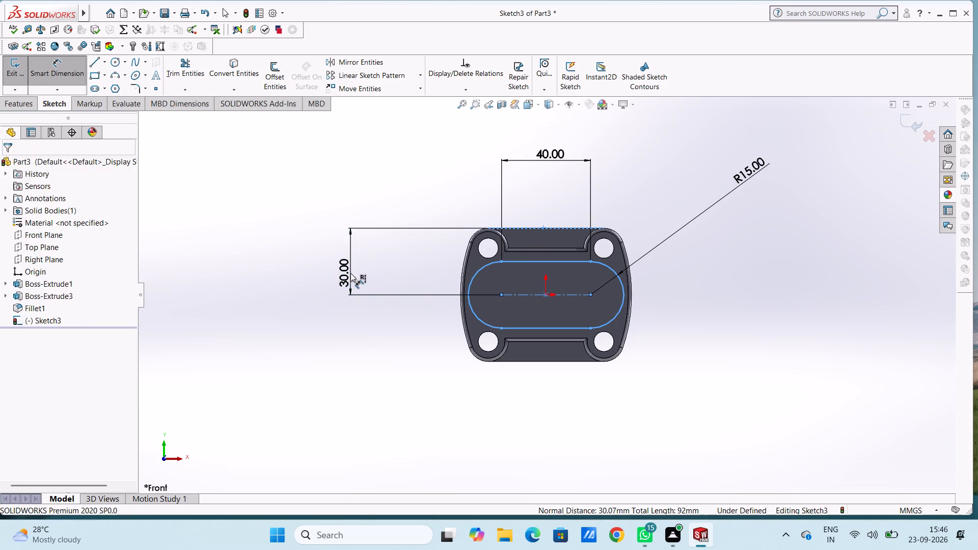
click(310, 260)
click(278, 209)
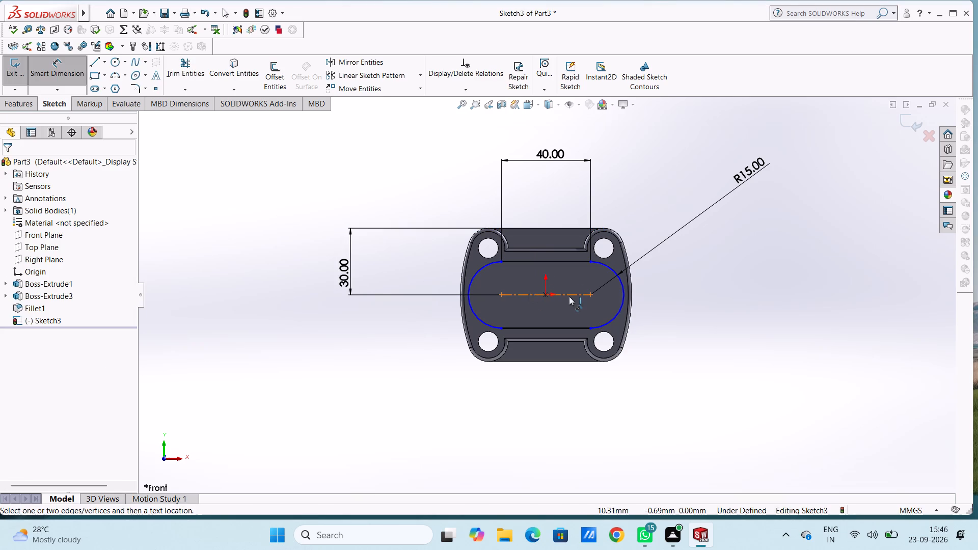
Dimension the horizontal distance between the slot's centre point and the curved right-hand side edge of the raised face.
click(546, 294)
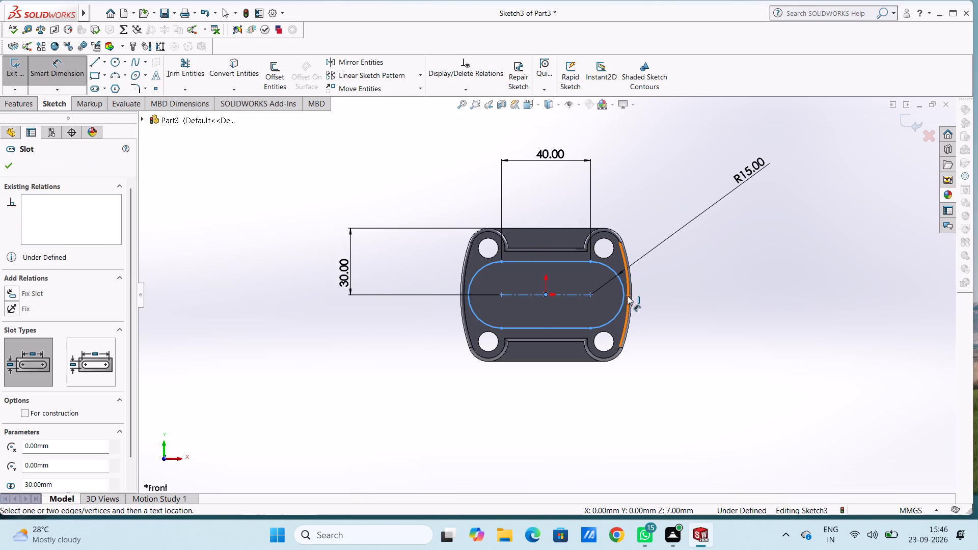
click(628, 296)
click(623, 433)
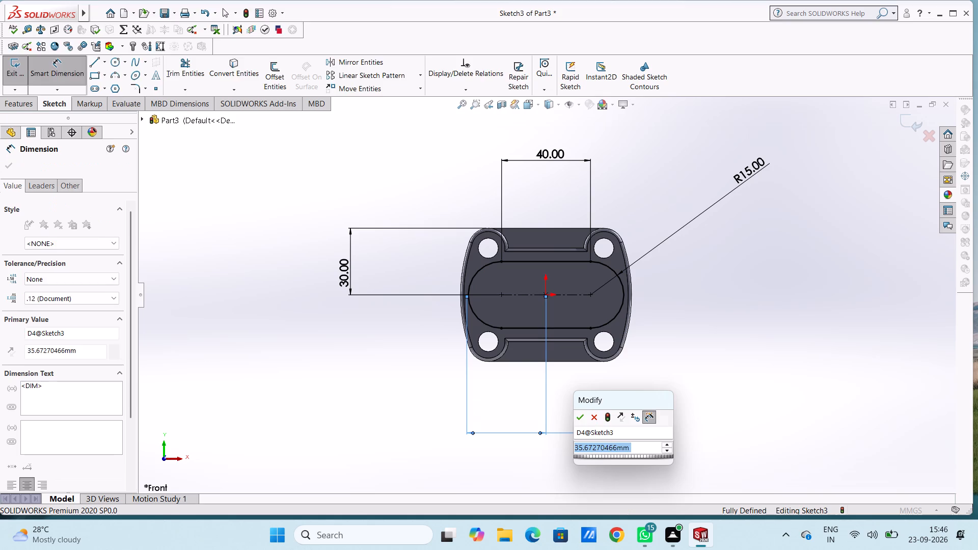
click(576, 416)
click(518, 402)
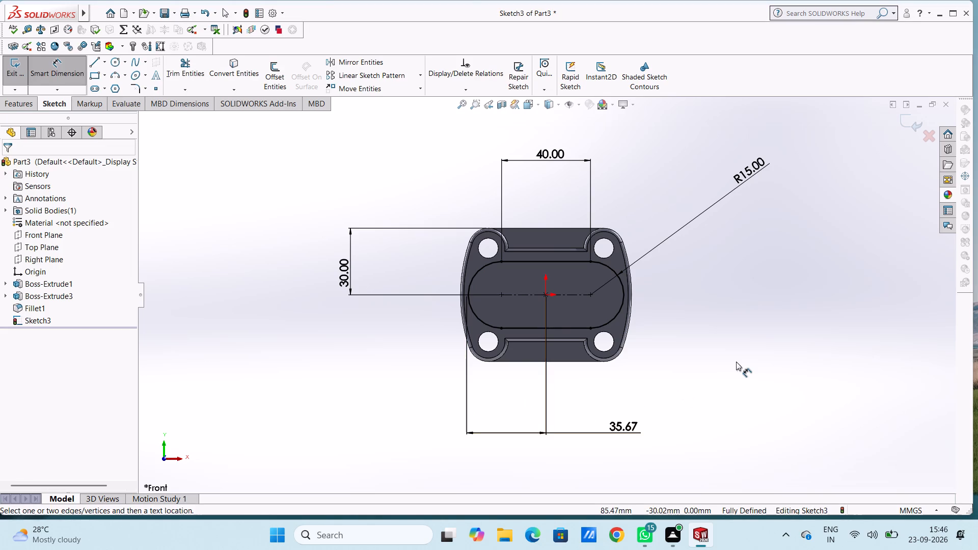
Start a boss extrusion of the slot sketch with a blind depth of 50 mm.
middle_drag(736, 362, 719, 368)
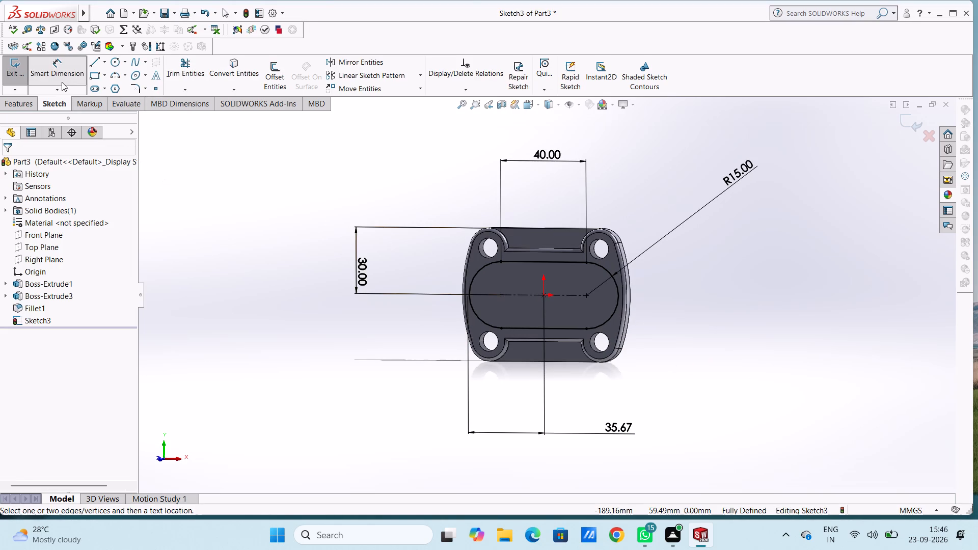
click(62, 82)
click(23, 103)
click(22, 80)
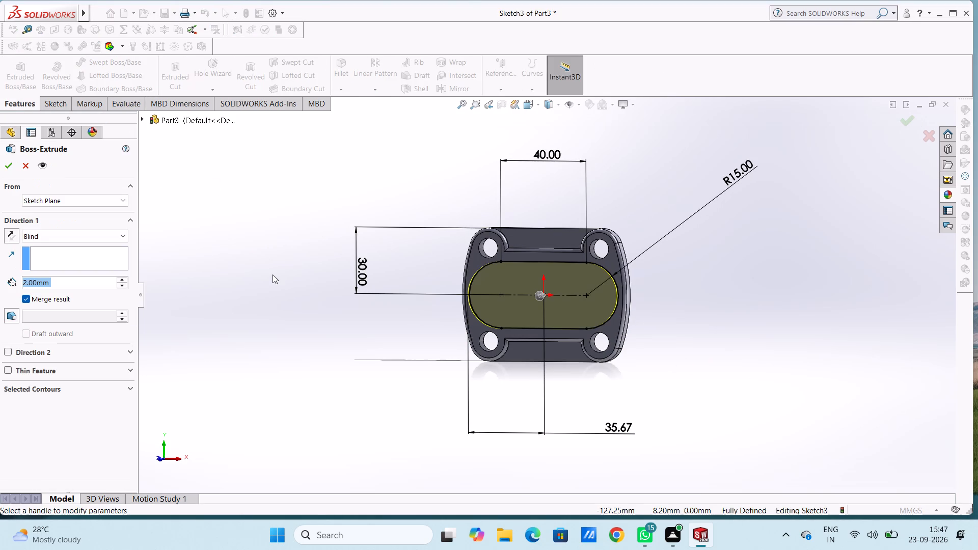
text(50)
key(Return)
middle_drag(319, 198, 317, 206)
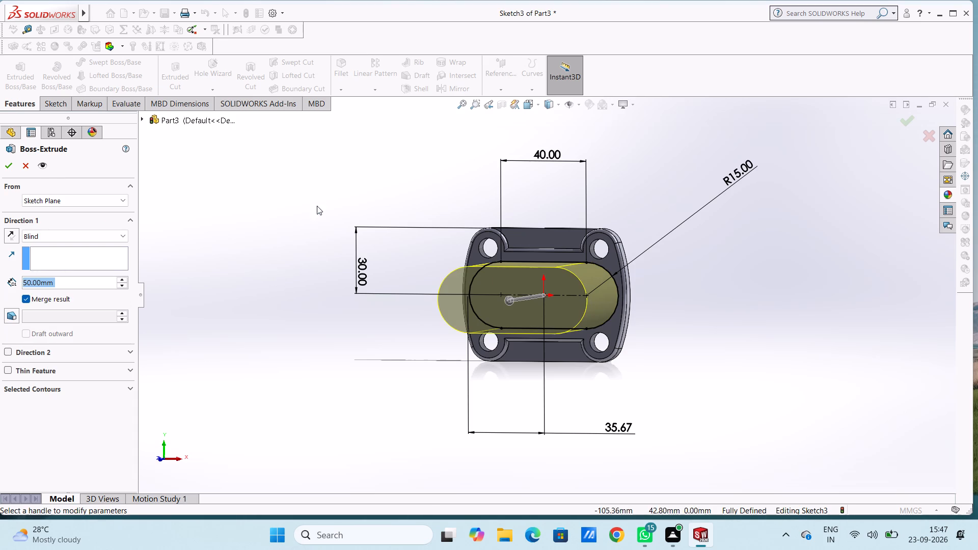
middle_drag(317, 206, 273, 322)
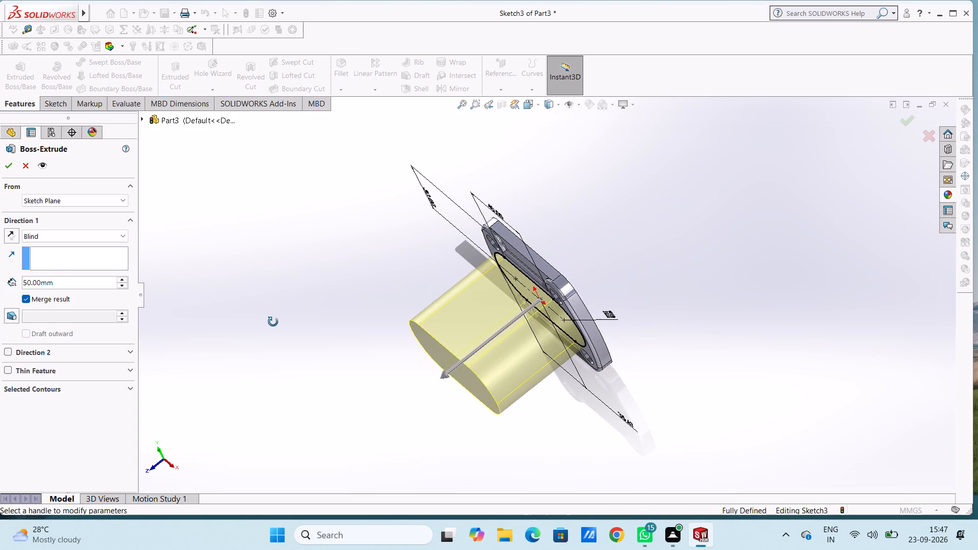
middle_drag(273, 322, 274, 322)
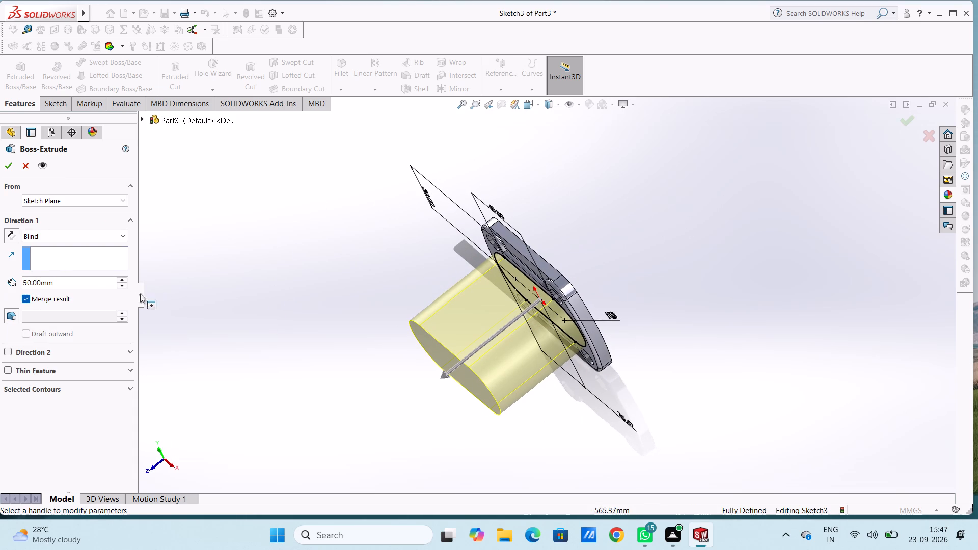
Set the extrusion depth to 45 mm after trying 40 mm.
double_click(92, 284)
text(40)
key(Return)
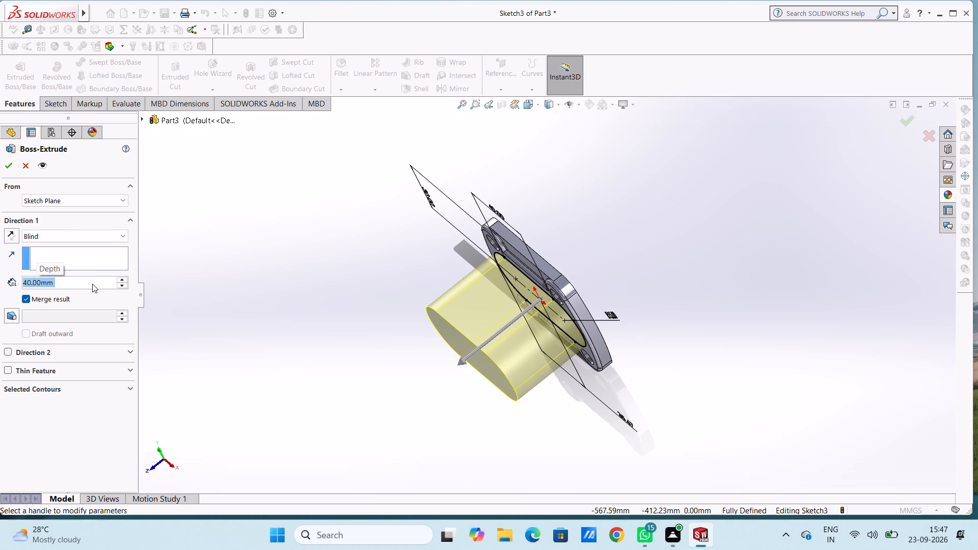
text(45)
key(Return)
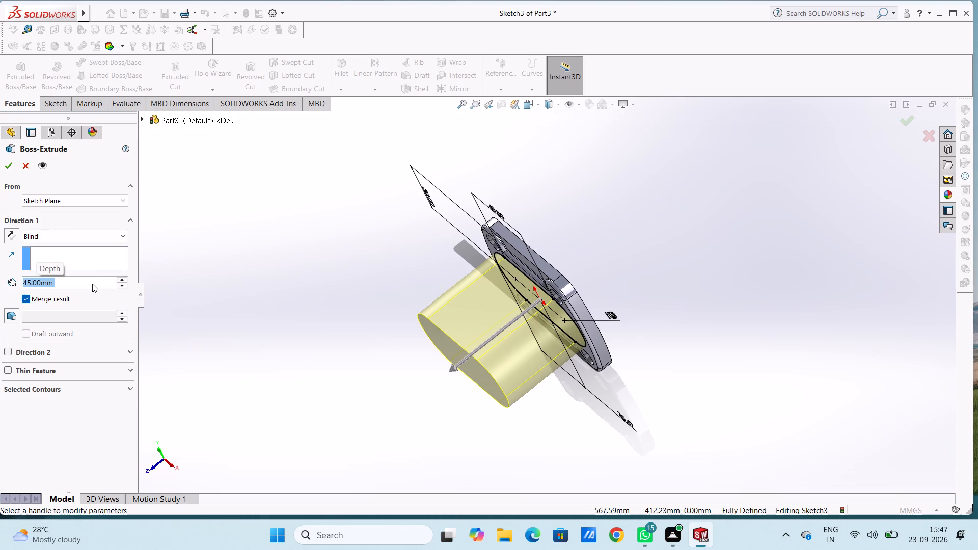
middle_drag(309, 311, 364, 204)
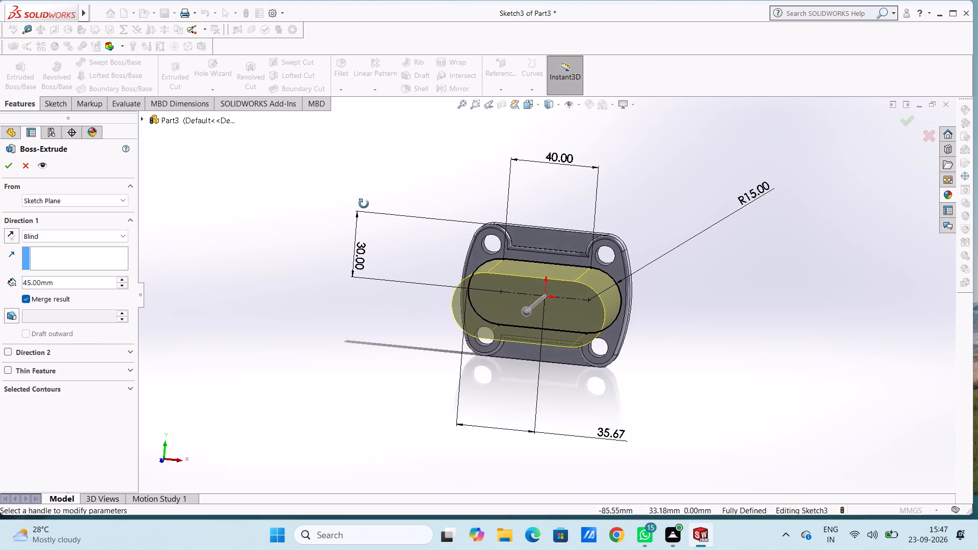
middle_drag(364, 204, 372, 186)
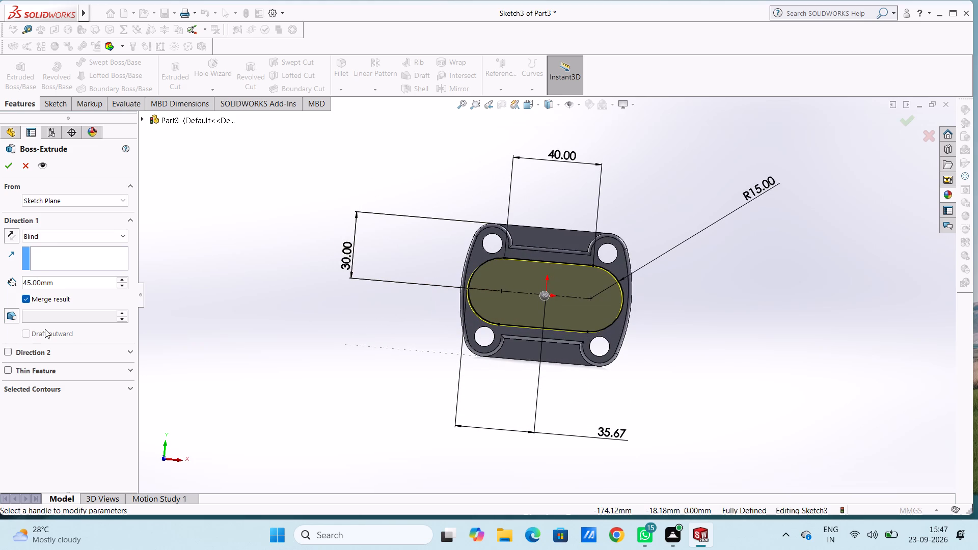
Make the extrusion a one-direction thin feature with a 2 mm wall reversed to the inside of the slot, and create it.
click(5, 368)
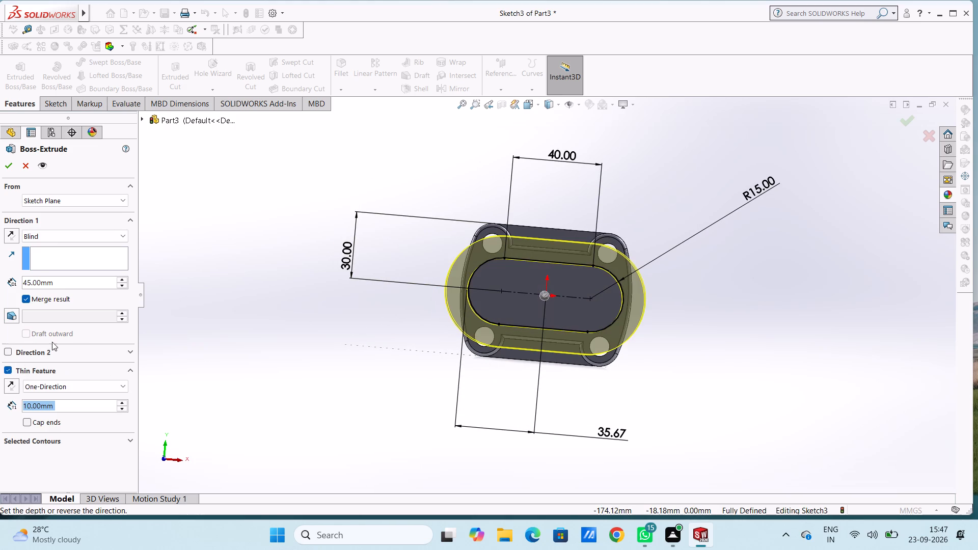
click(16, 379)
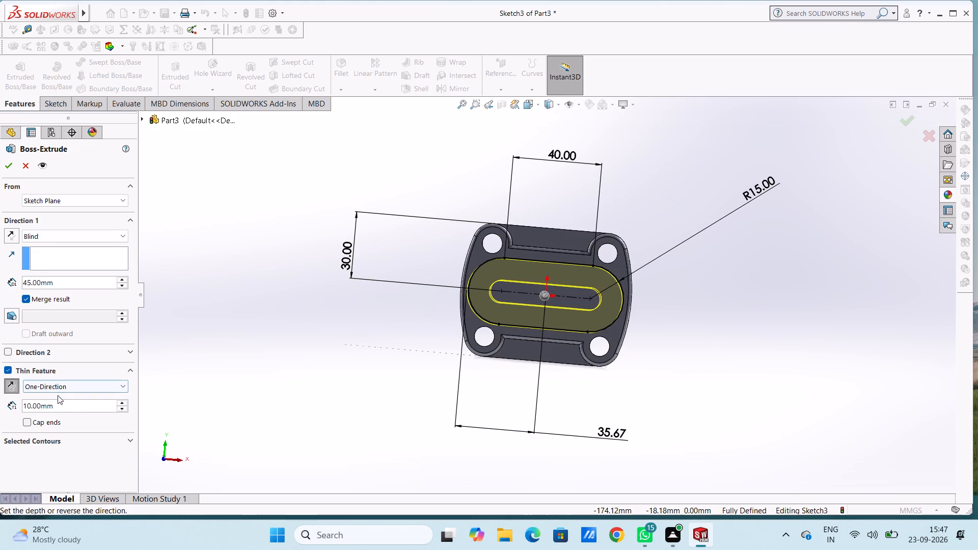
double_click(75, 407)
key(1)
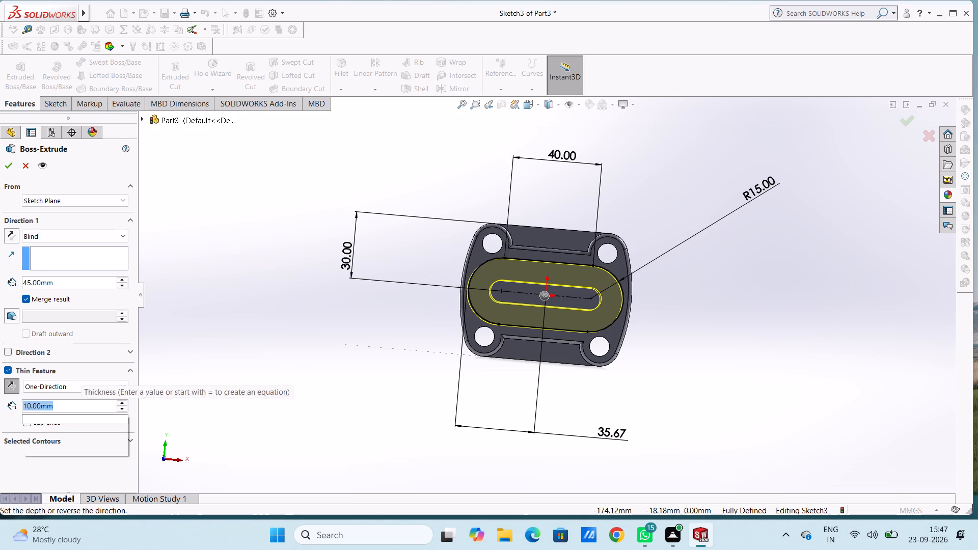
key(Return)
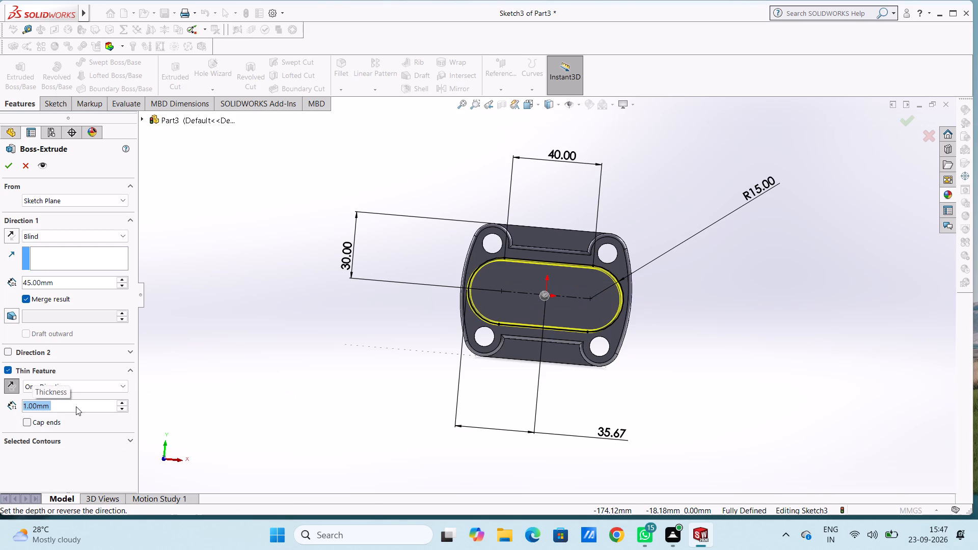
key(2)
key(Return)
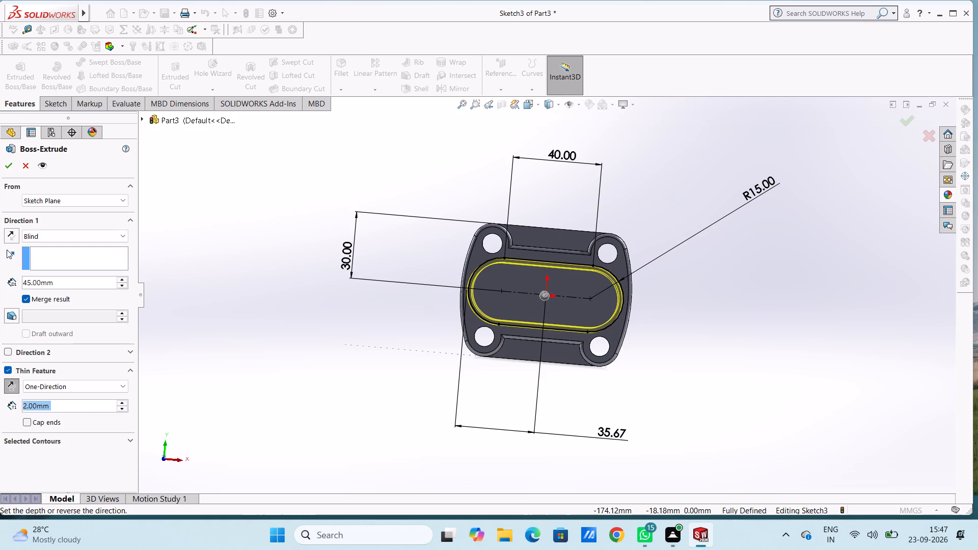
click(14, 170)
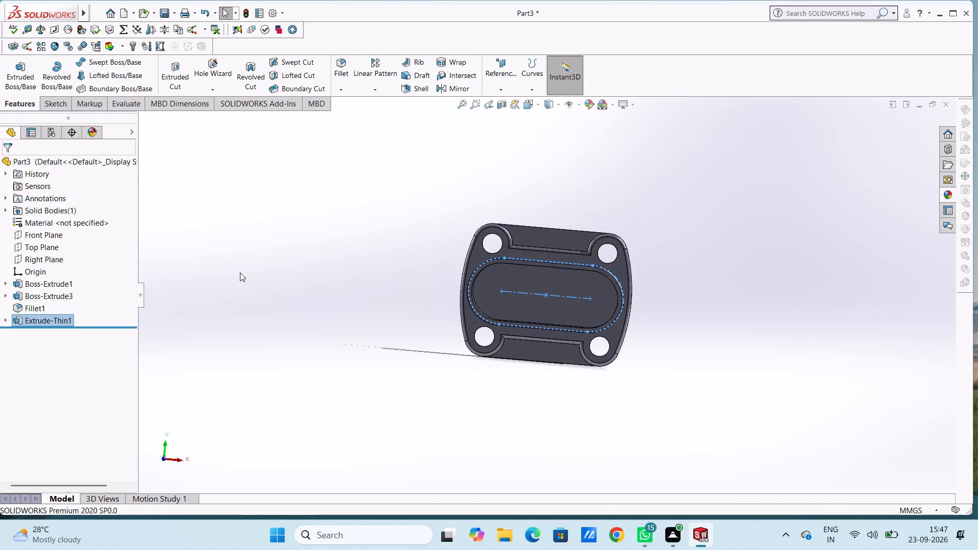
click(240, 272)
middle_drag(329, 281, 293, 312)
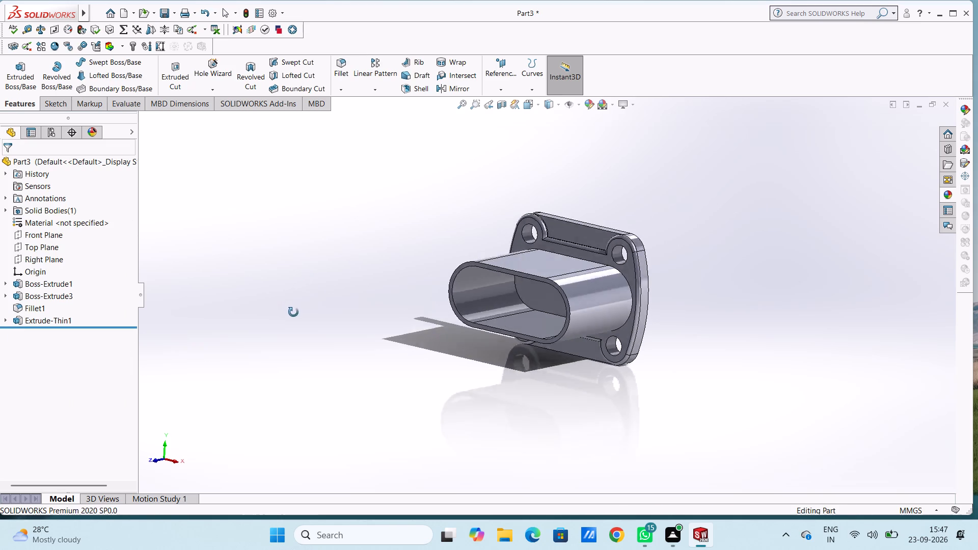
middle_drag(293, 312, 301, 329)
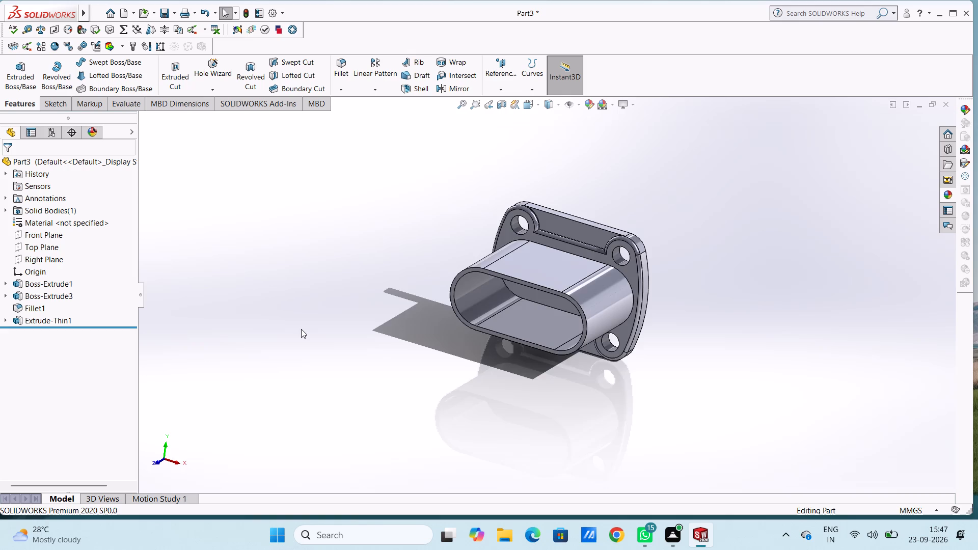
key(ctrl+1)
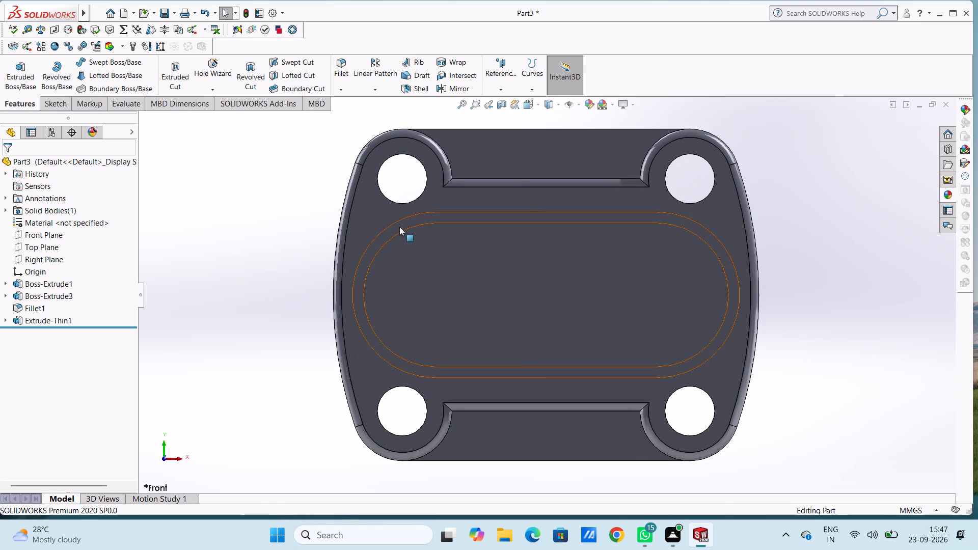
Start a new sketch on the narrow slot-shaped rim face at the open end of the thin-walled tube.
click(399, 227)
click(442, 198)
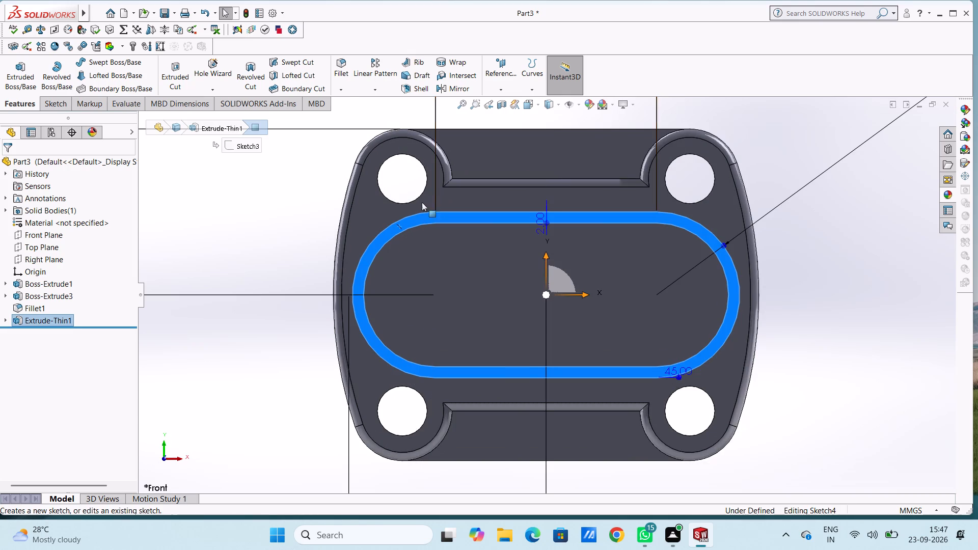
click(281, 224)
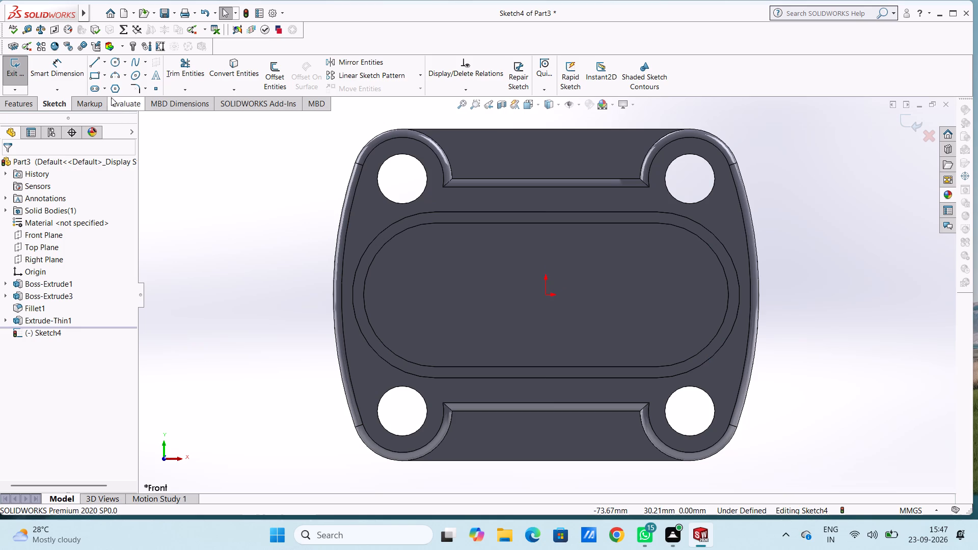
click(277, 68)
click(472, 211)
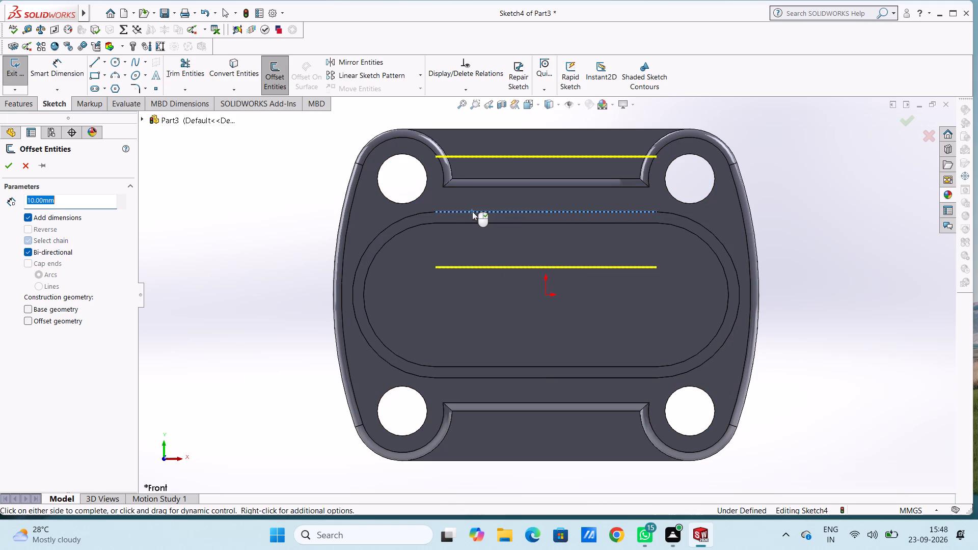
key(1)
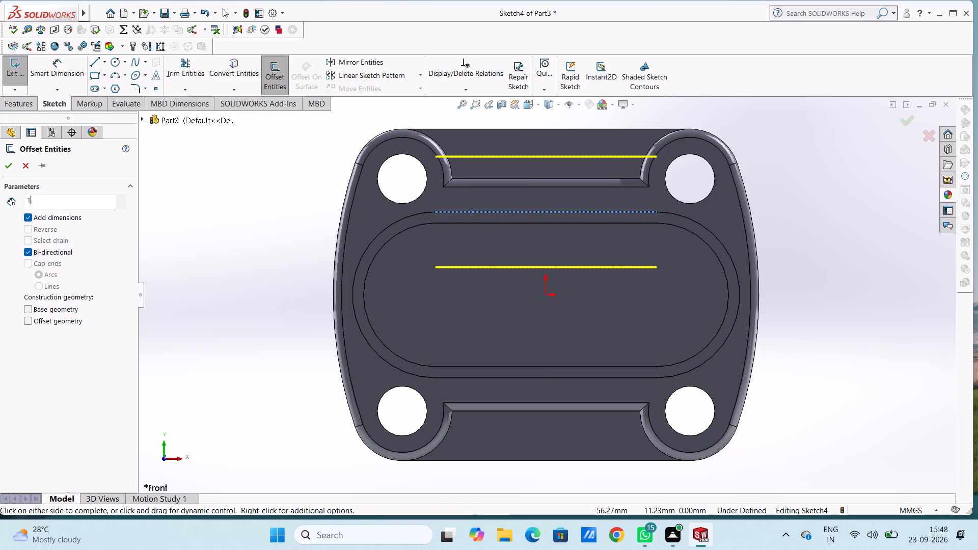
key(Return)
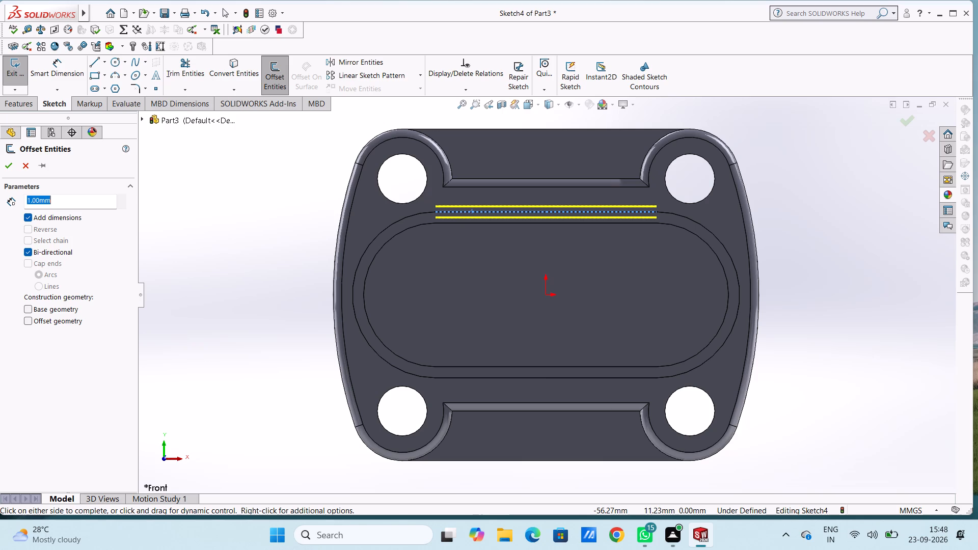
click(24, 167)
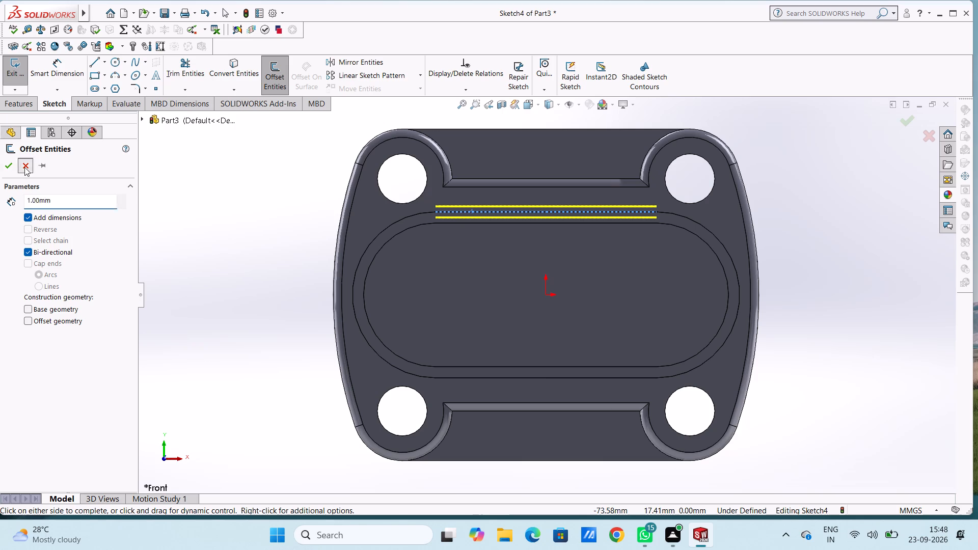
Offset the rim's inner upper straight edge and both inner end arcs outward by 2 mm, with bi-directional offset off.
click(273, 78)
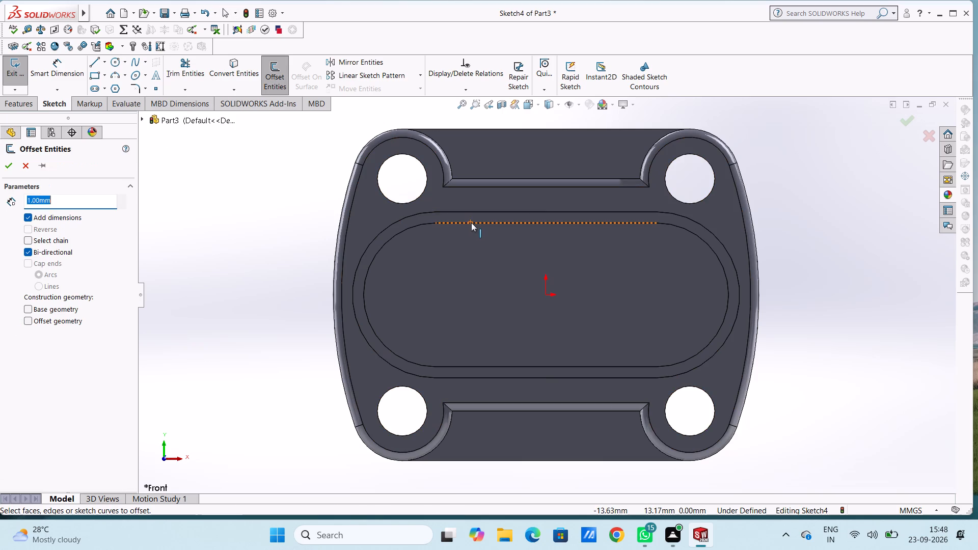
click(471, 223)
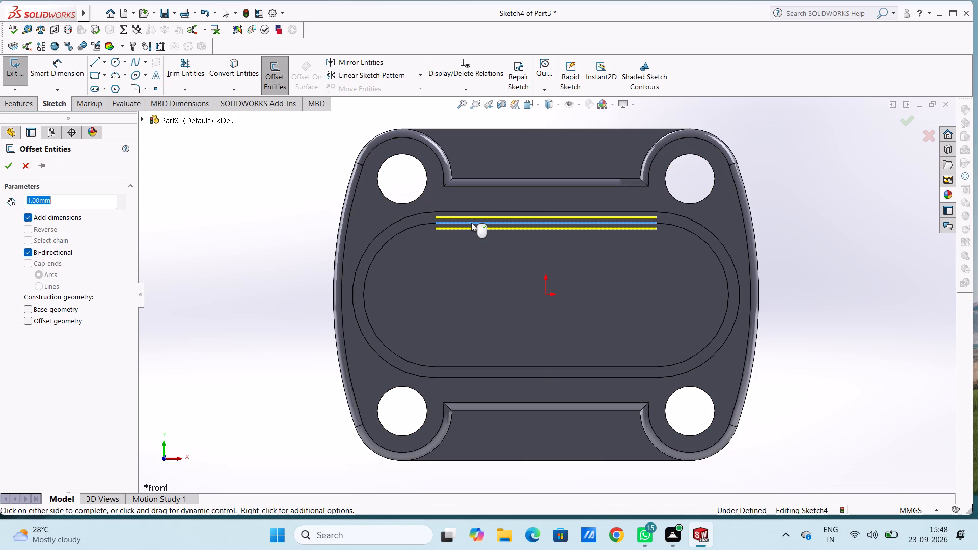
key(2)
key(Return)
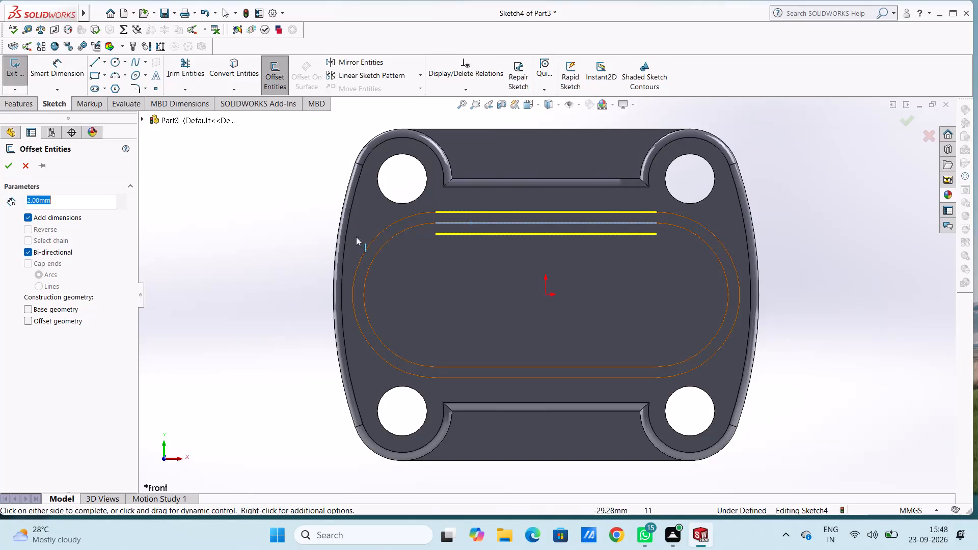
click(26, 251)
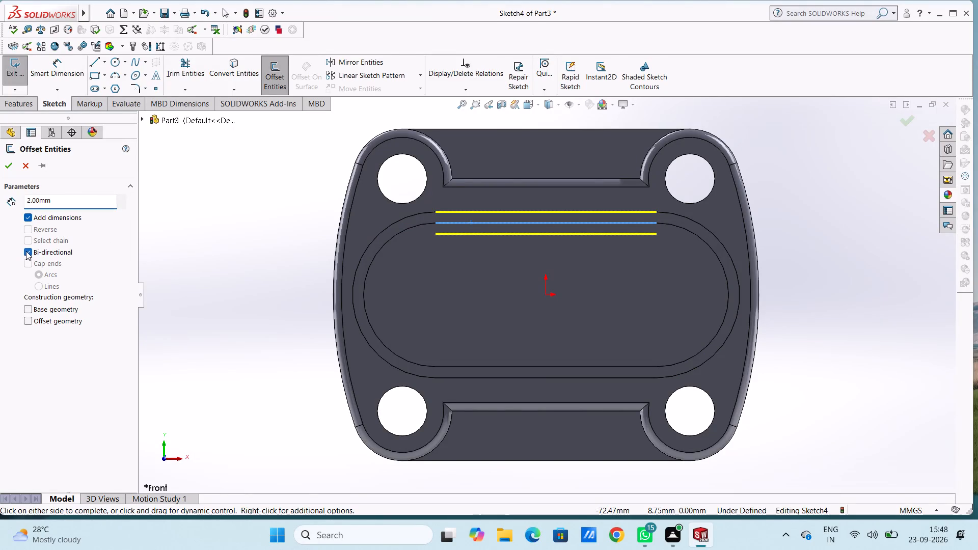
click(401, 233)
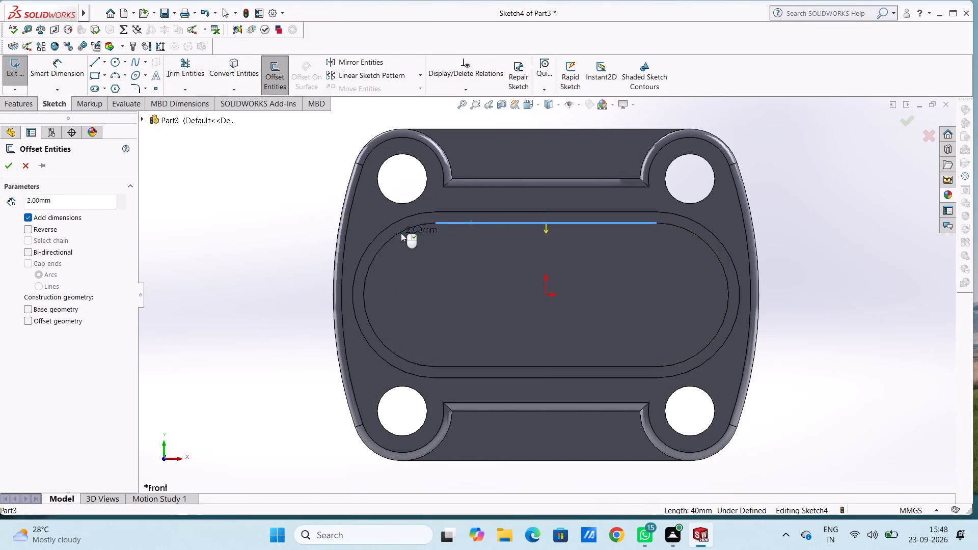
click(703, 238)
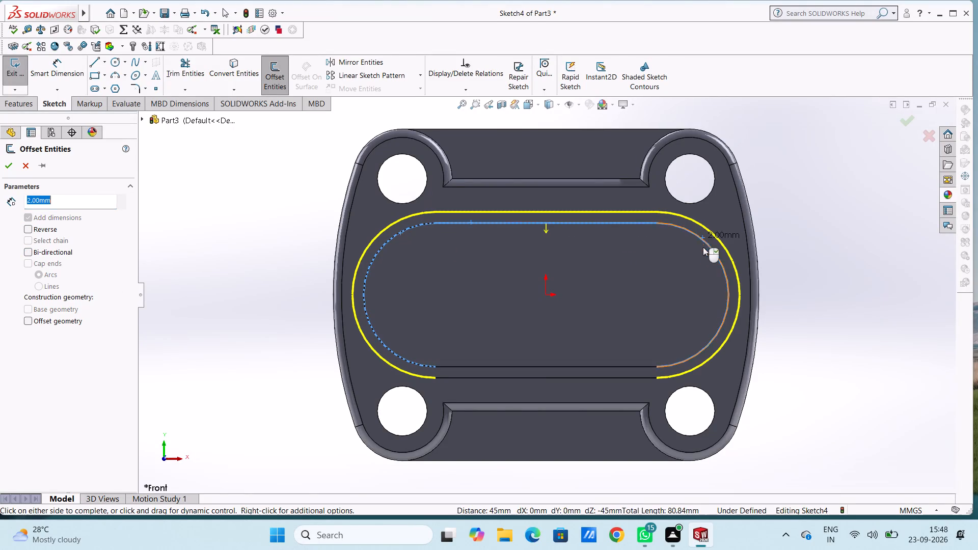
click(618, 363)
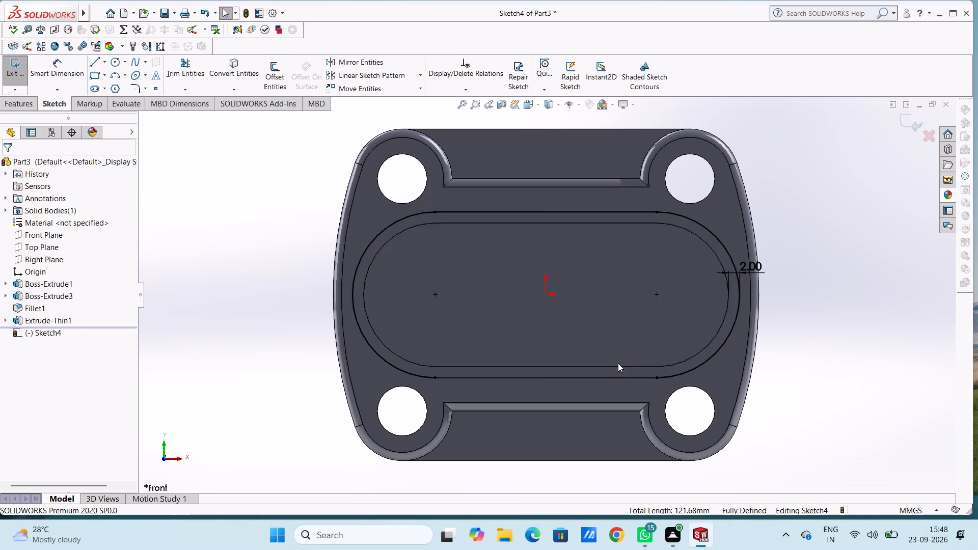
Offset the rim's inner lower straight edge outward by 2 mm to close the slot outline.
click(615, 368)
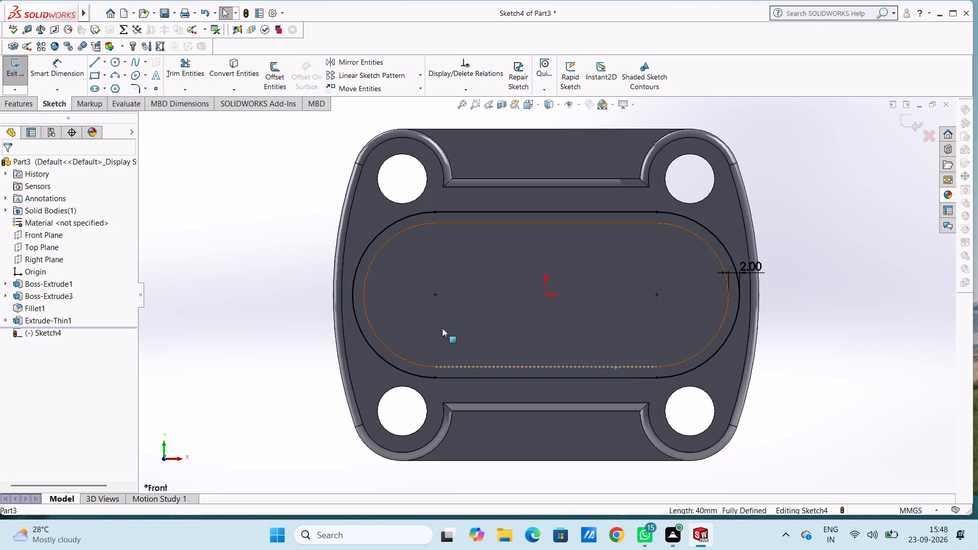
click(518, 366)
click(518, 366)
click(243, 312)
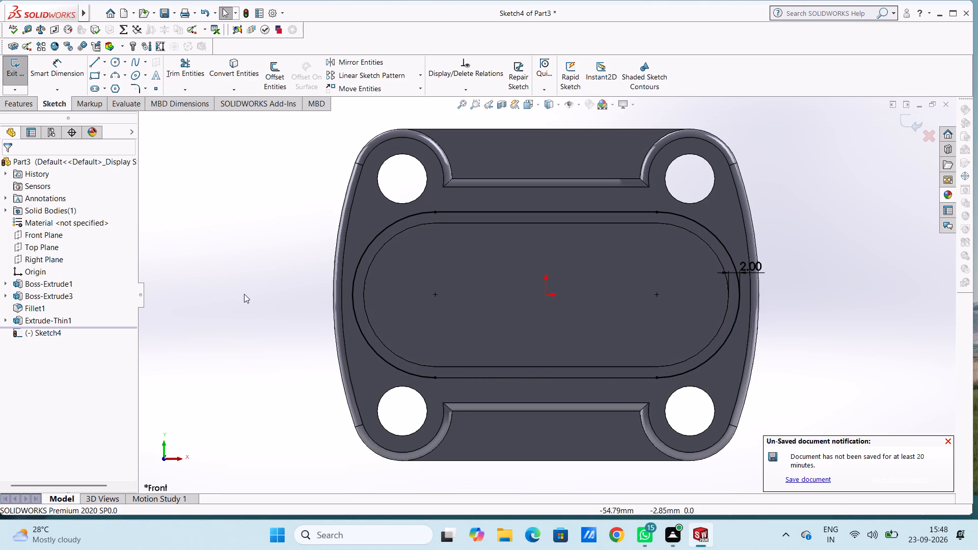
click(272, 75)
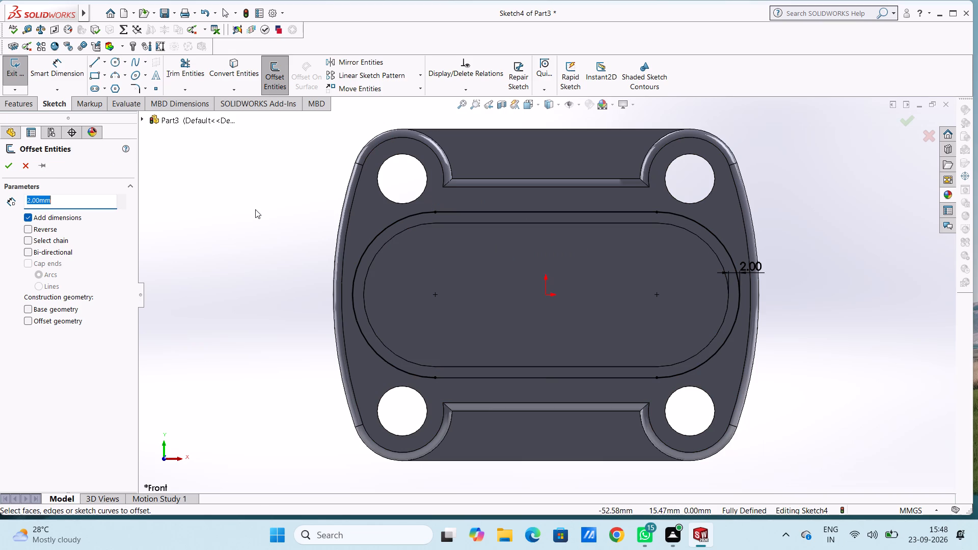
click(527, 365)
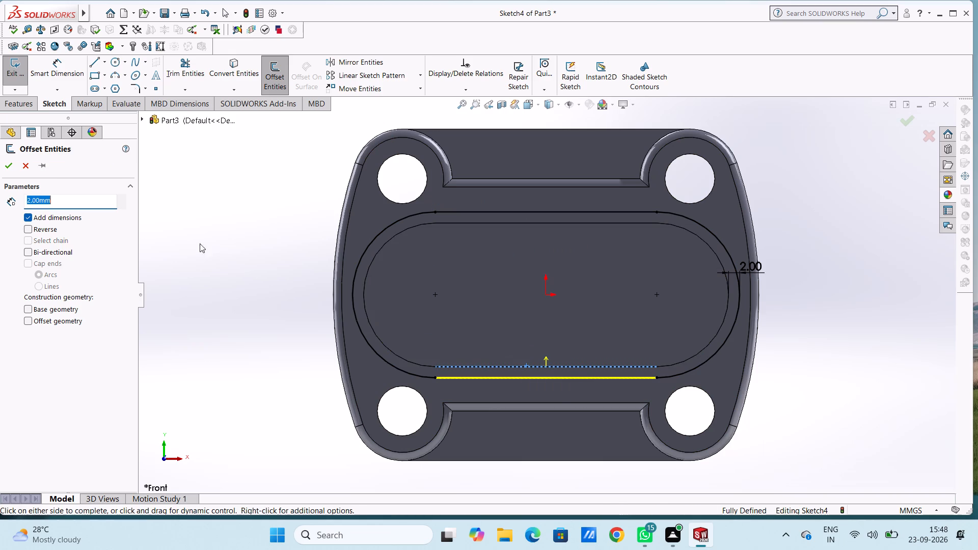
click(11, 167)
click(219, 227)
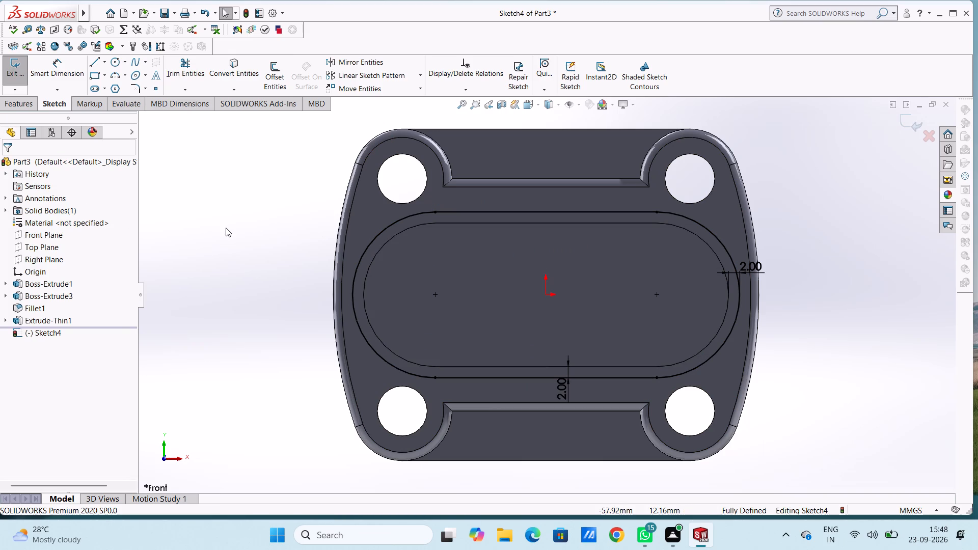
Extrude the slot outline as a blind boss 0.5 mm deep to cap the tube's open end.
click(28, 103)
click(26, 72)
scroll(230, 195, up, 1)
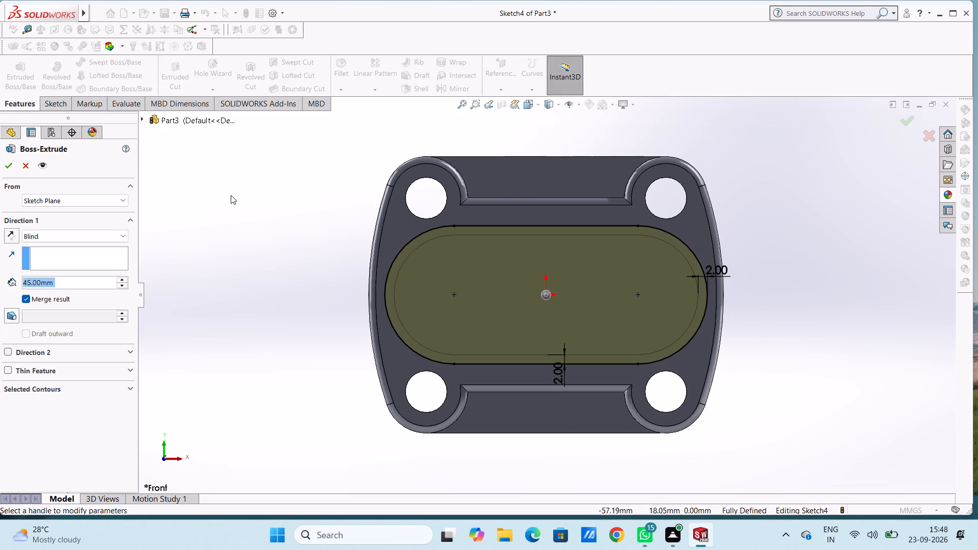
middle_drag(260, 198, 240, 228)
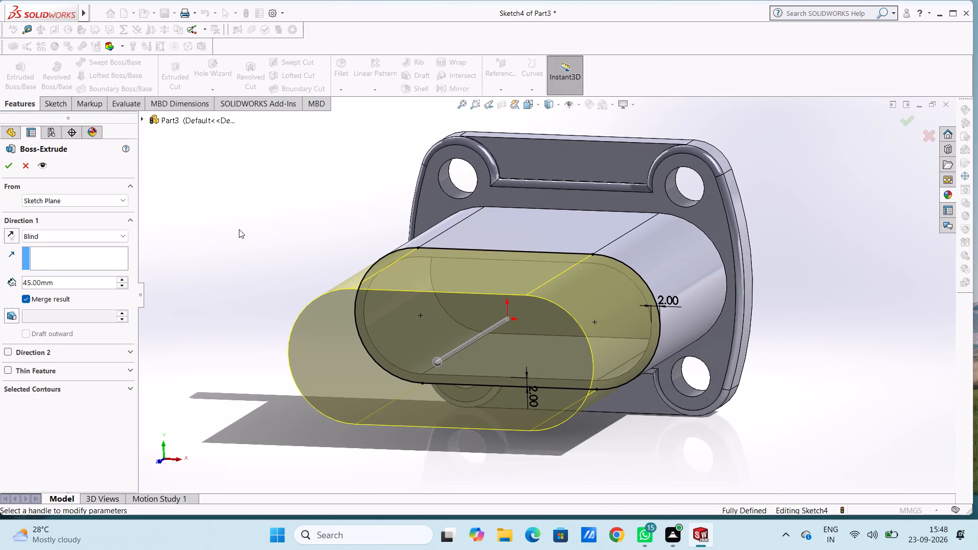
double_click(91, 279)
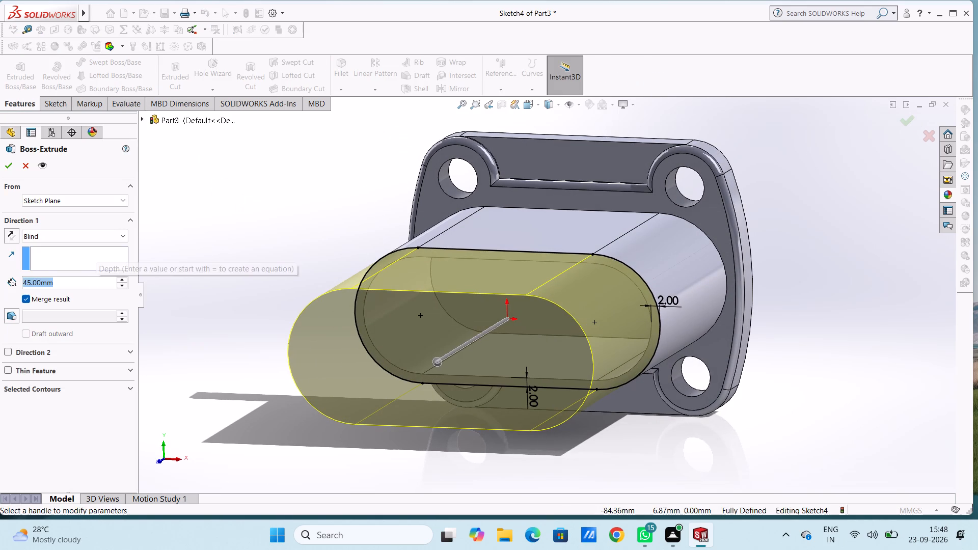
text(0.5)
key(Return)
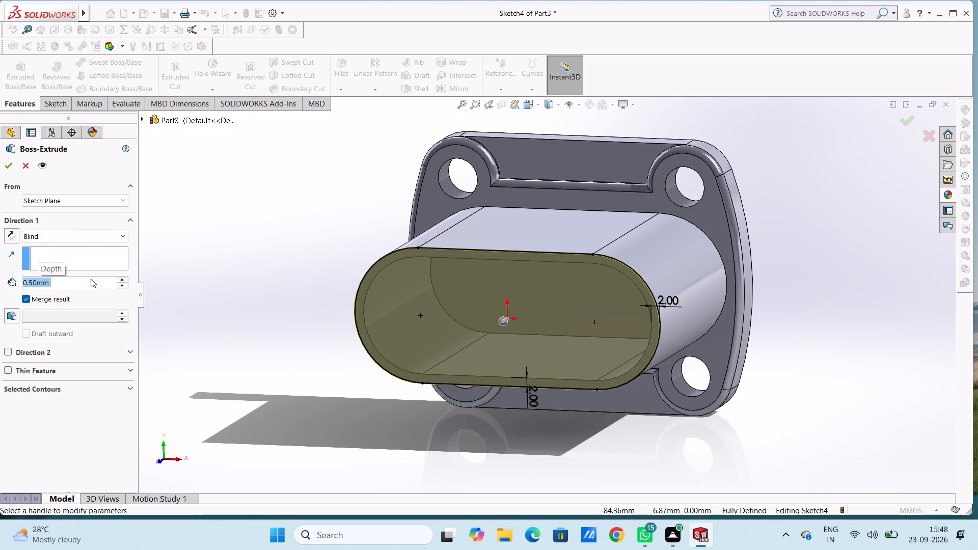
click(8, 168)
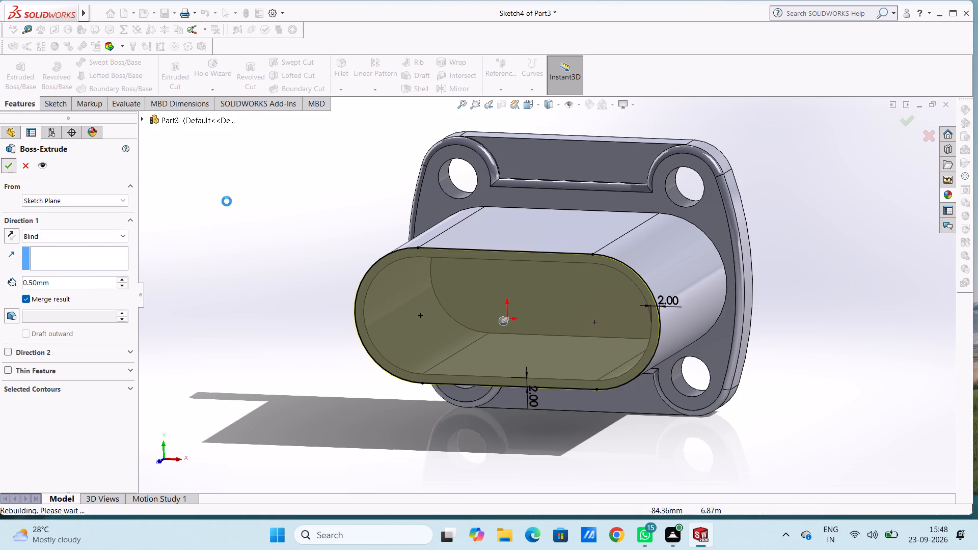
click(248, 202)
Start a new sketch on the flat back face of the base plate.
middle_drag(267, 222, 275, 297)
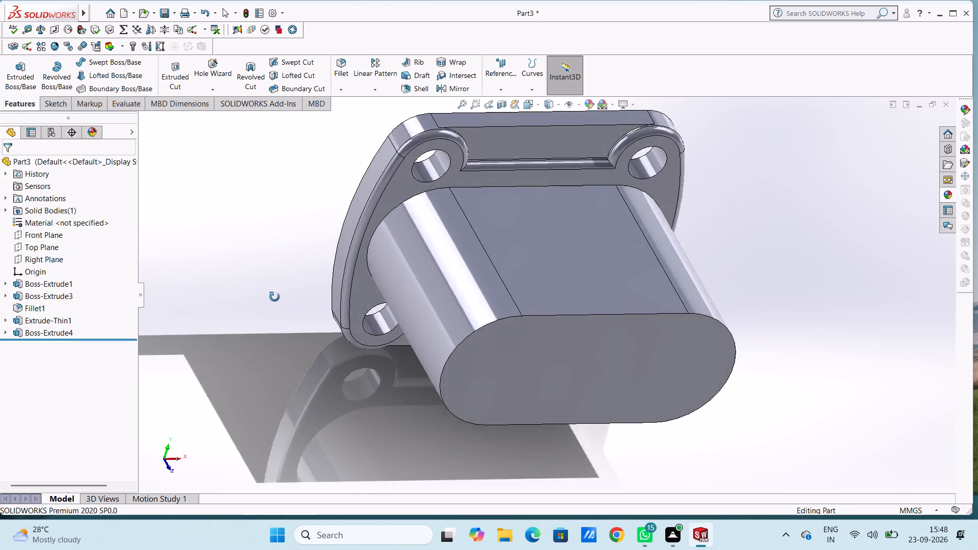
middle_drag(275, 297, 282, 314)
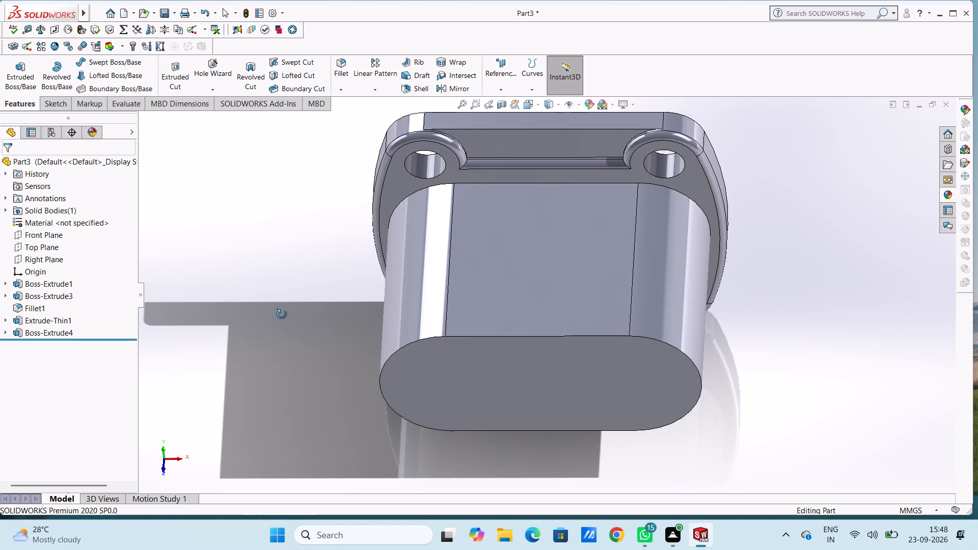
middle_drag(282, 314, 282, 314)
scroll(282, 314, up, 1)
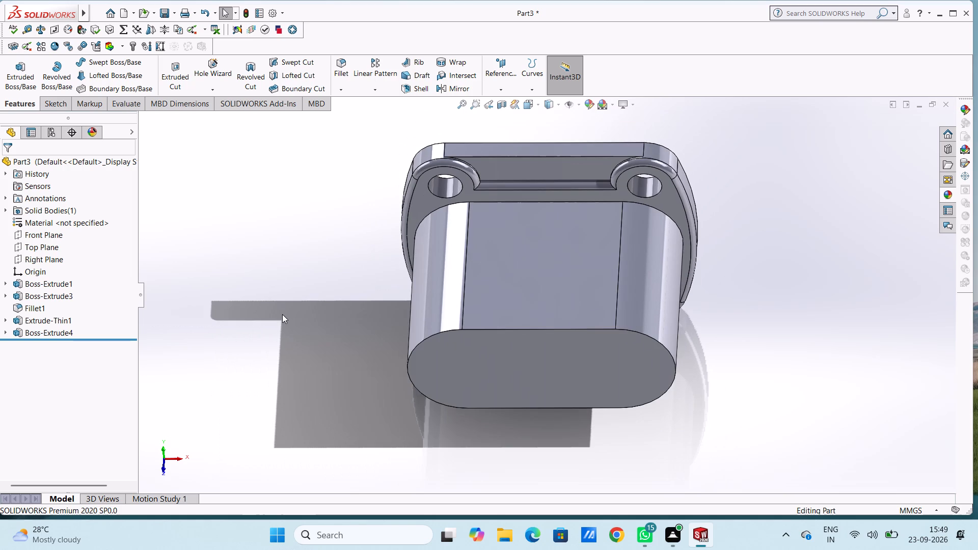
key(ctrl+2)
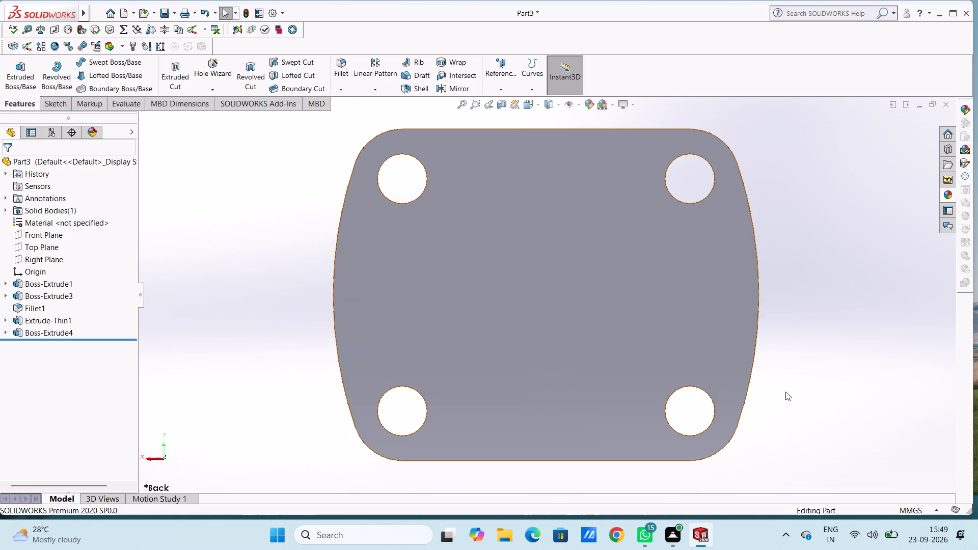
click(612, 299)
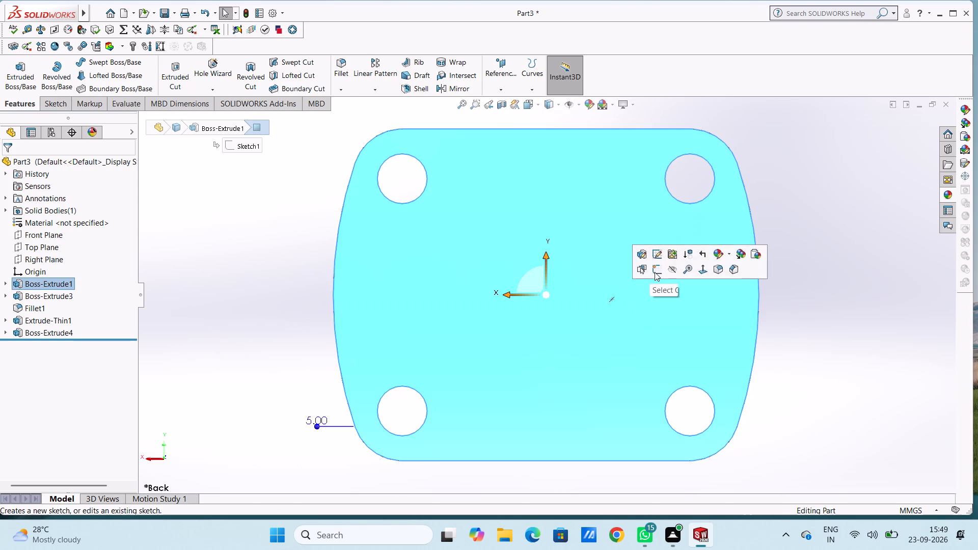
click(655, 272)
click(843, 218)
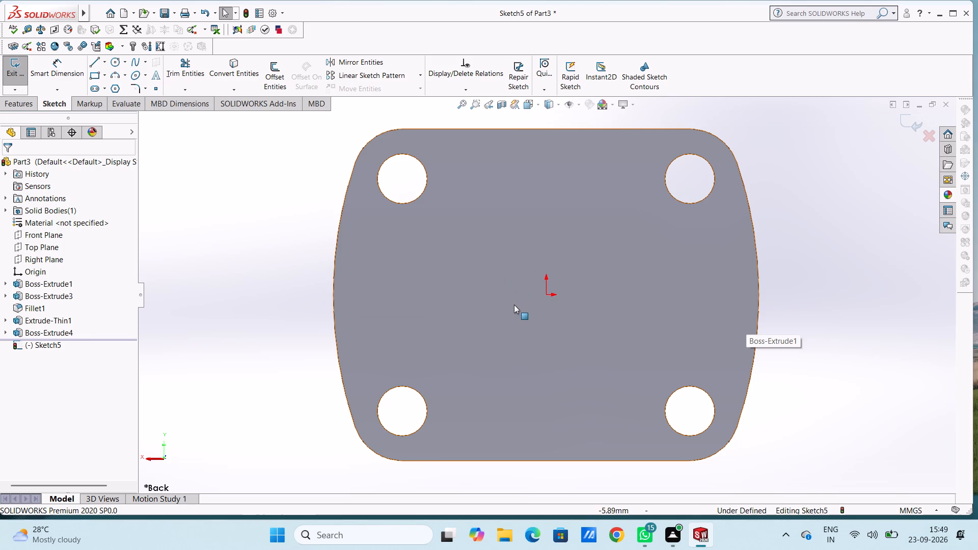
Draw a circle of radius 15 mm centred on the origin on the plate's back face.
key(ctrl+7)
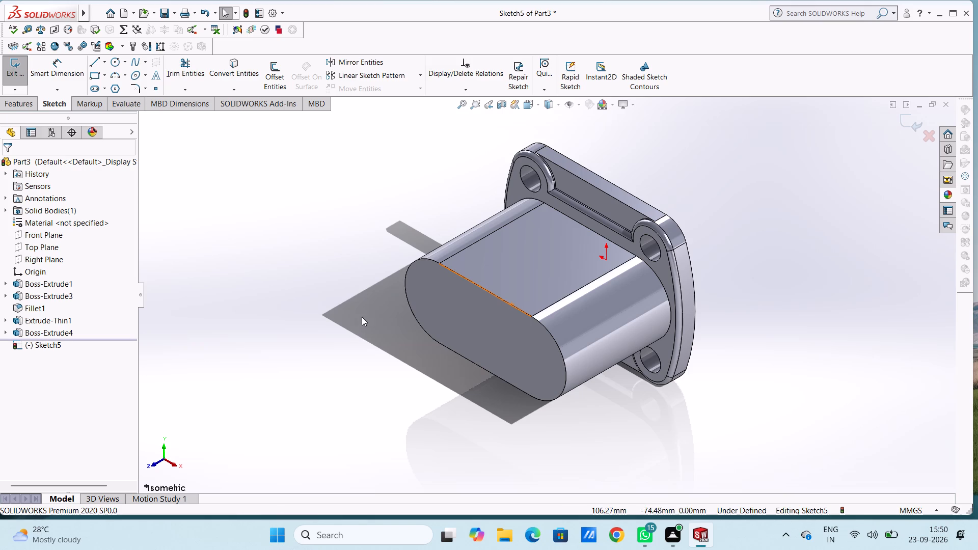
key(ctrl+2)
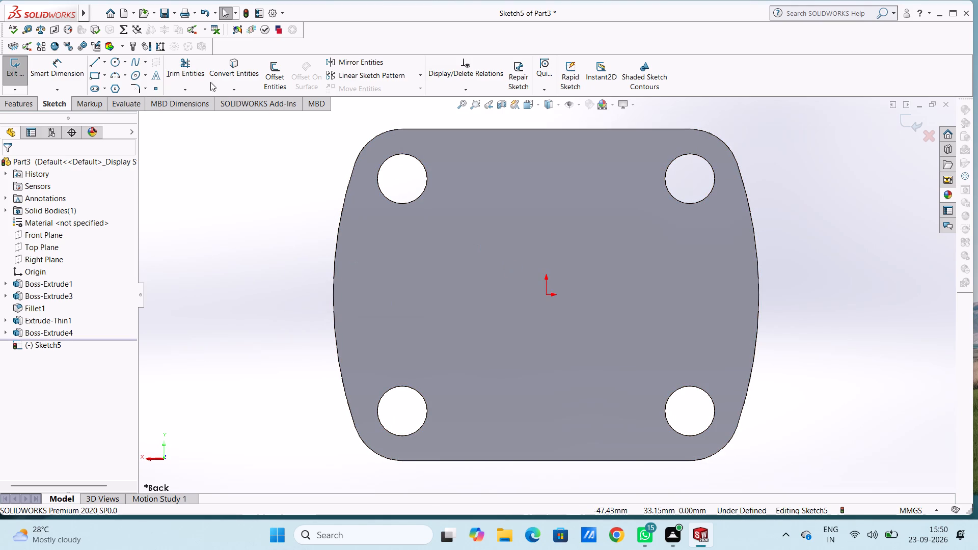
click(117, 61)
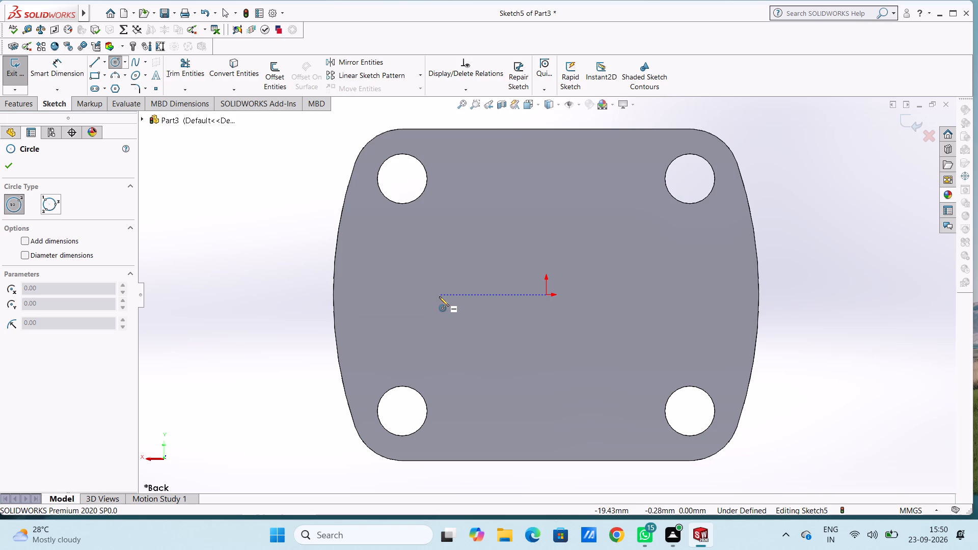
click(544, 294)
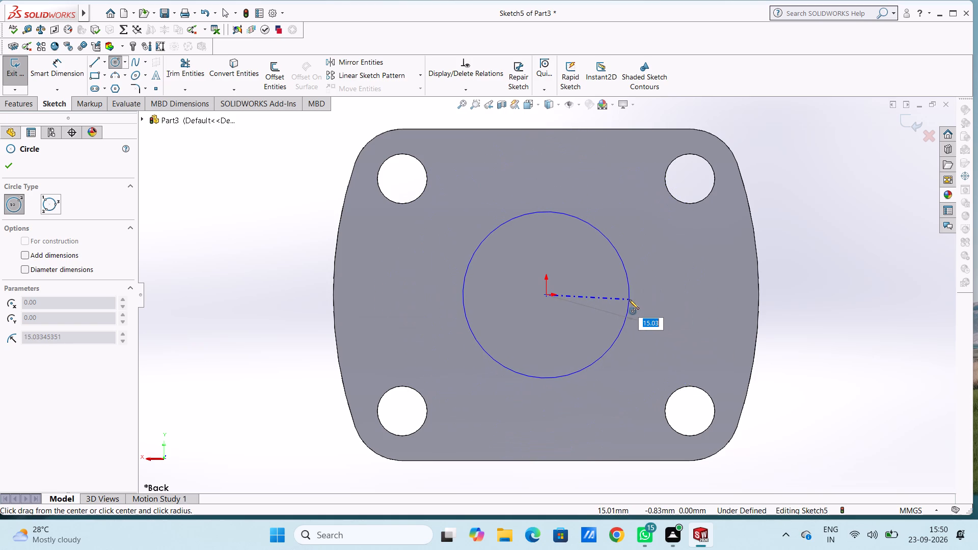
text(15)
key(Return)
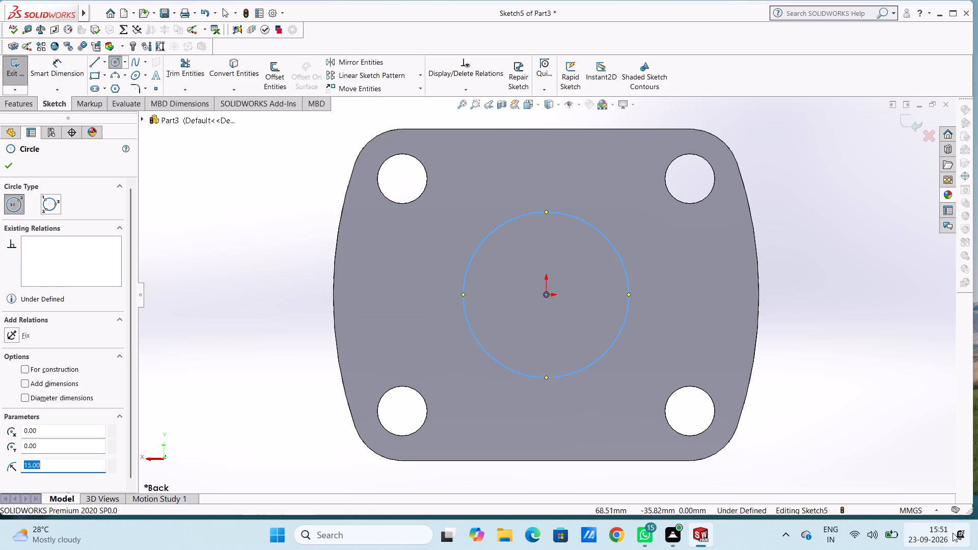
Delete the 15 mm radius circle centred on the origin of the back-face sketch.
key(Escape)
key(Escape)
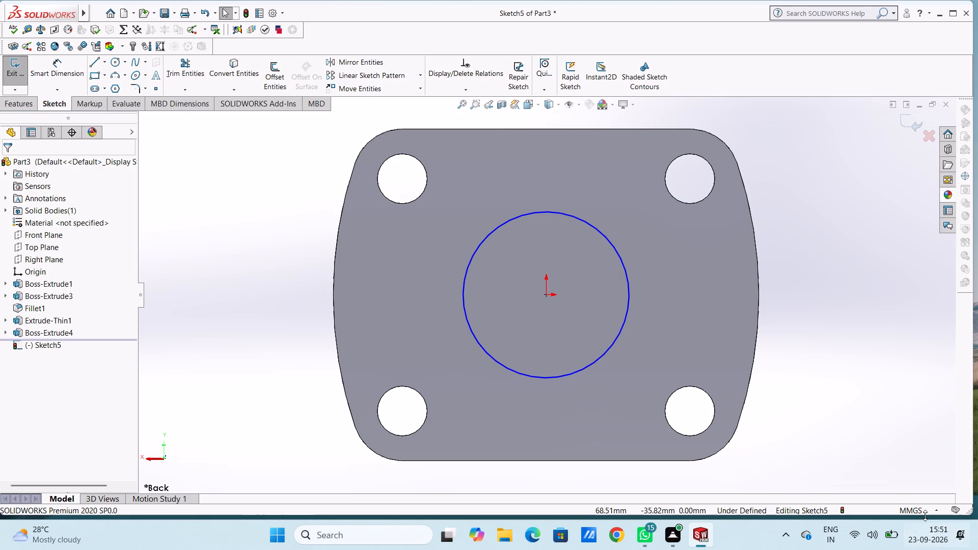
key(Escape)
scroll(895, 538, up, 3)
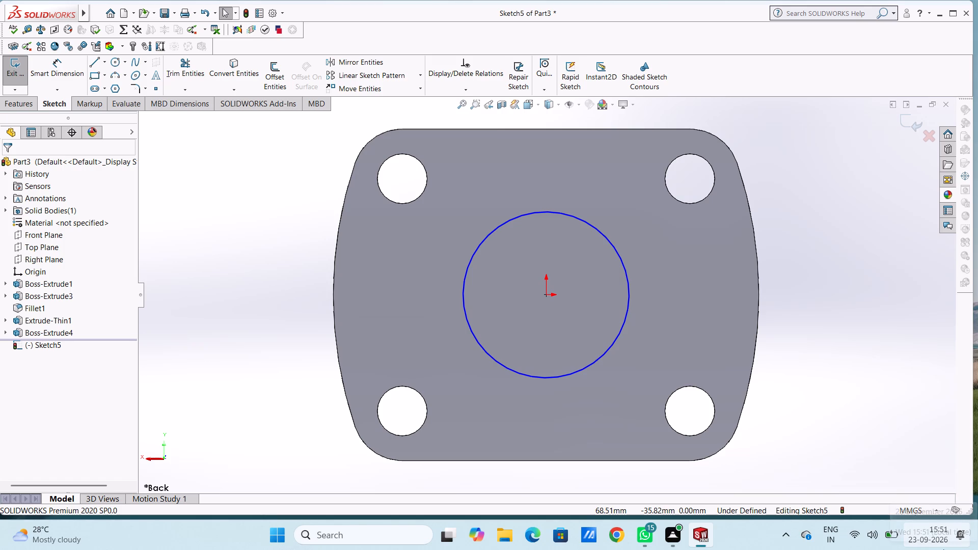
click(612, 244)
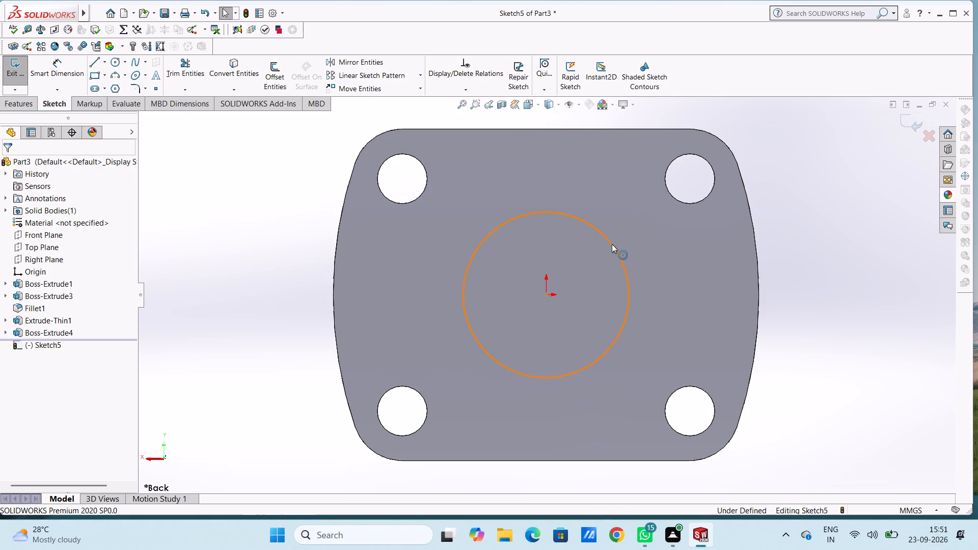
key(Delete)
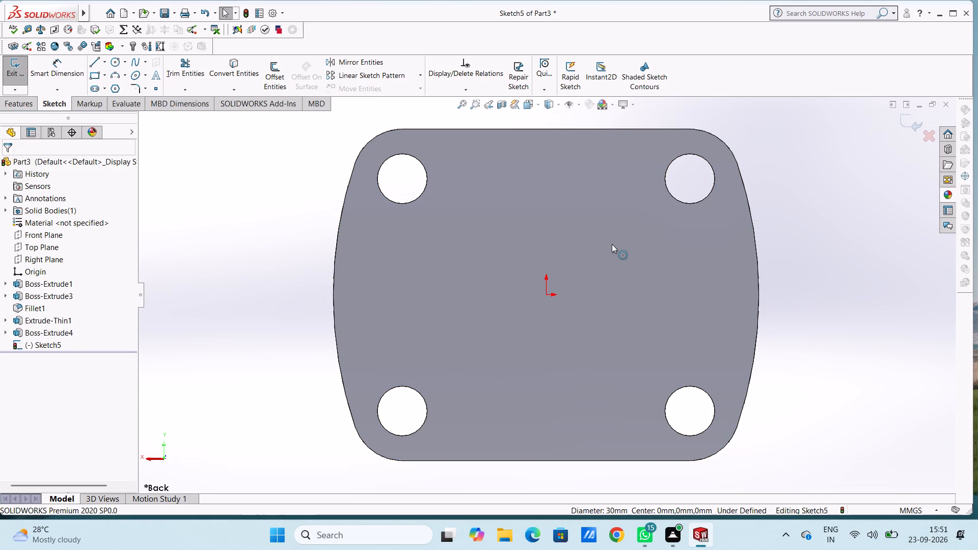
Draw two circles of radius 15 mm level with the origin, centred about 9 mm to its left and 11 mm to its right.
click(114, 65)
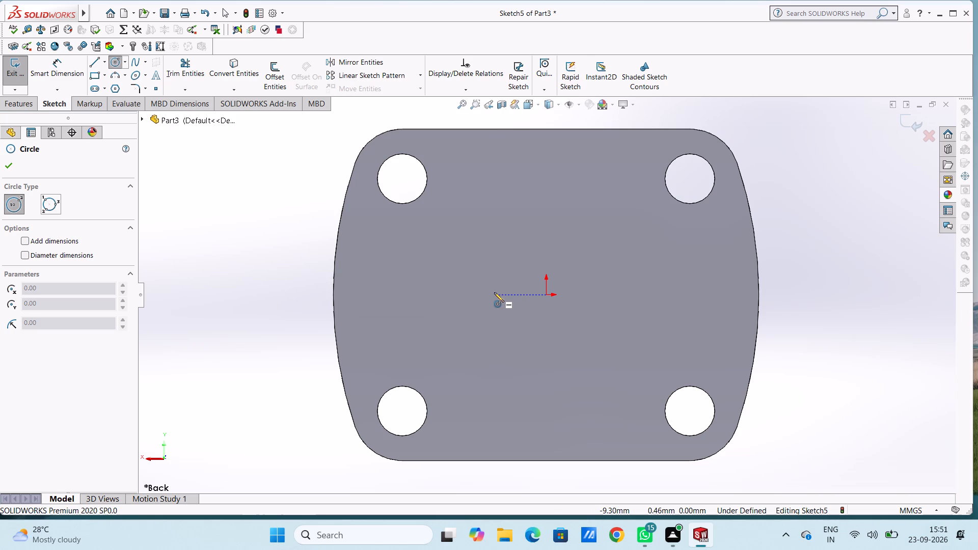
click(497, 295)
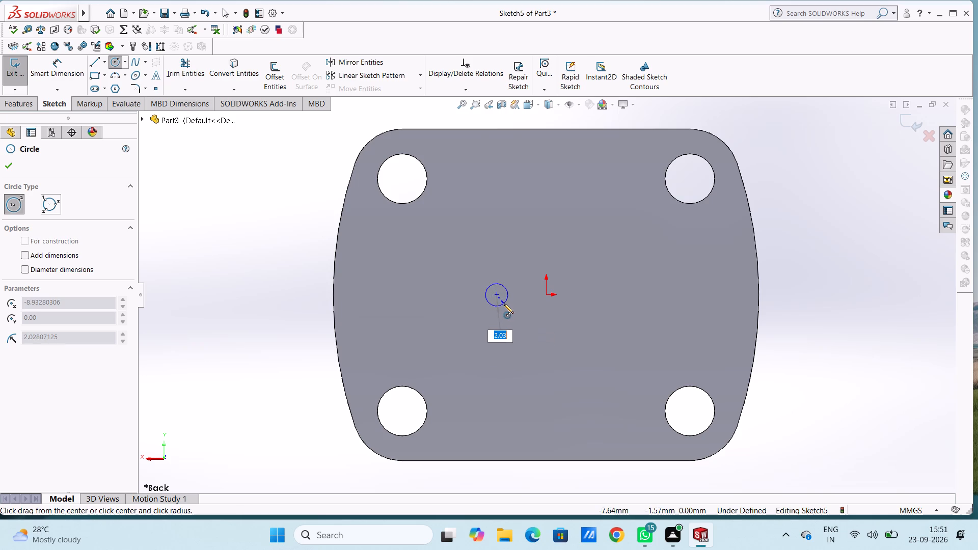
text(15)
key(Return)
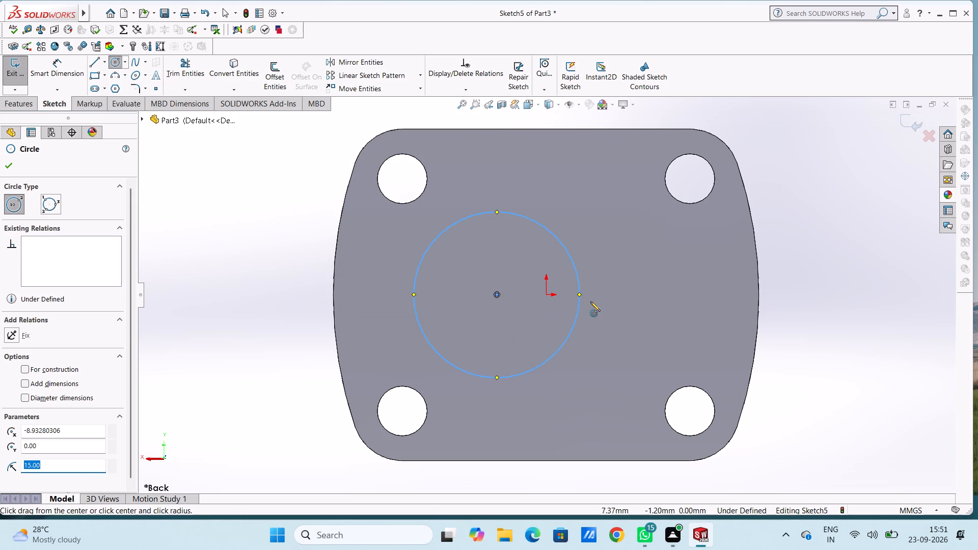
click(606, 293)
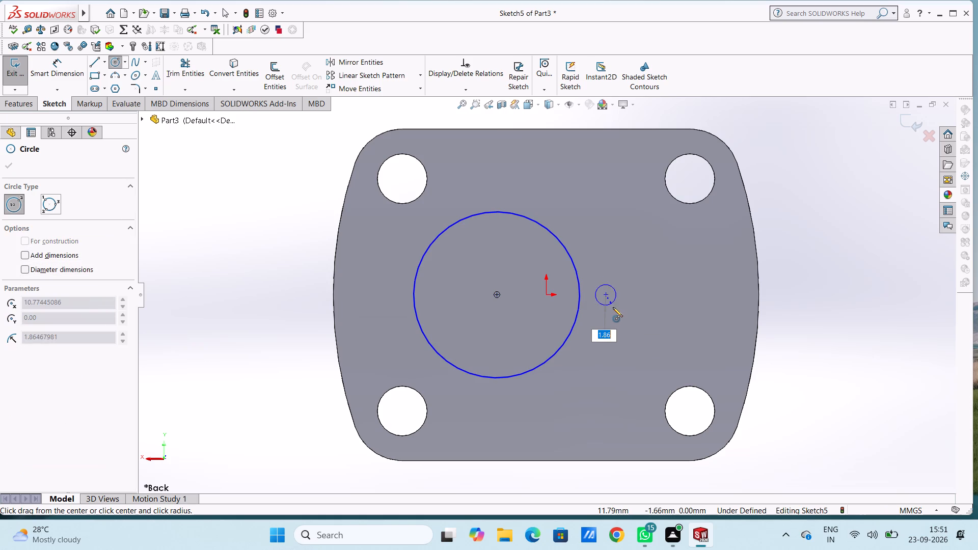
text(15)
key(Return)
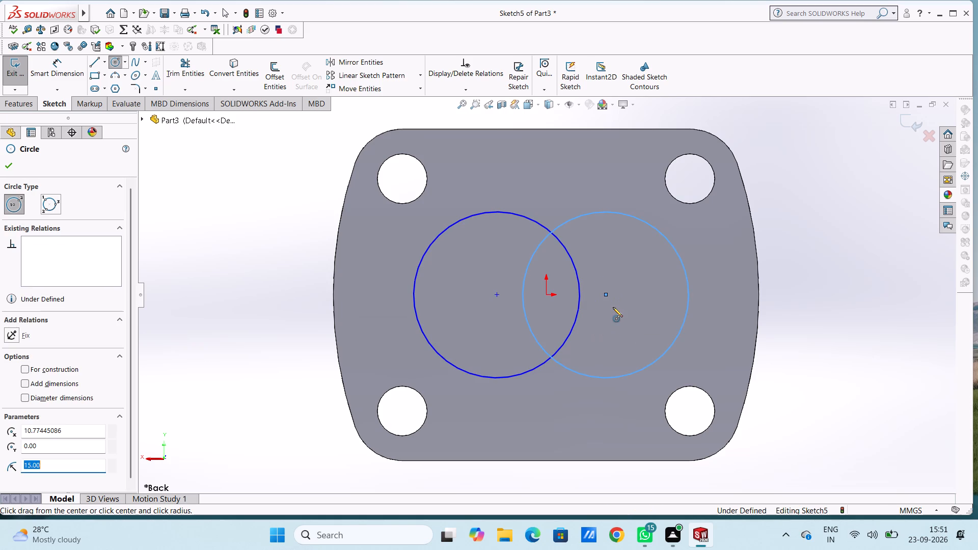
key(Escape)
key(Escape)
scroll(613, 307, up, 2)
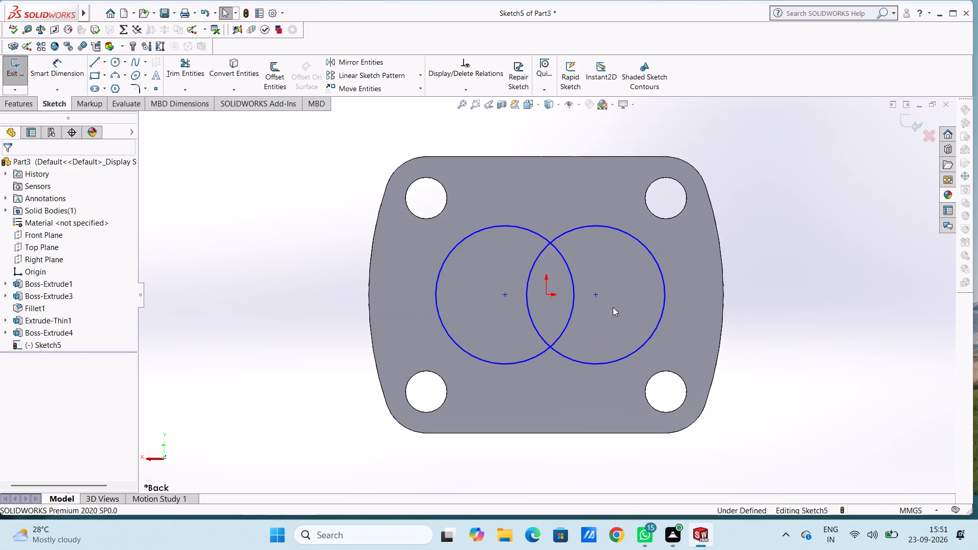
scroll(613, 307, up, 2)
Dimension the diameter of the circle left of the origin as 25 mm.
click(70, 75)
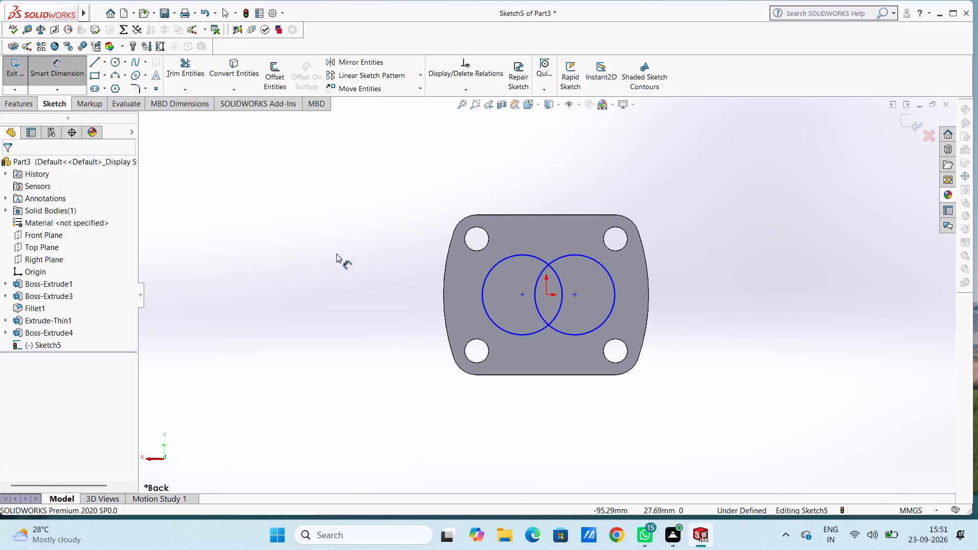
click(484, 301)
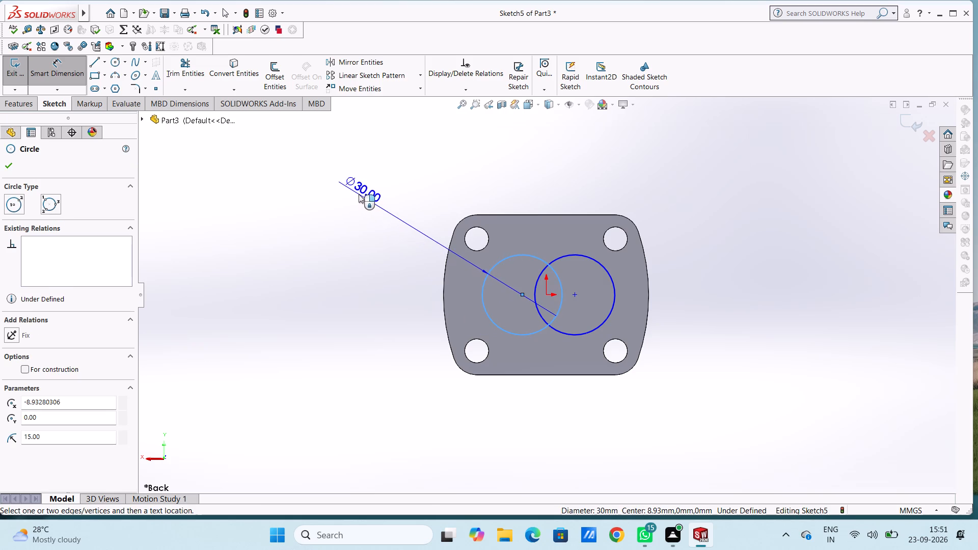
click(362, 185)
text(25)
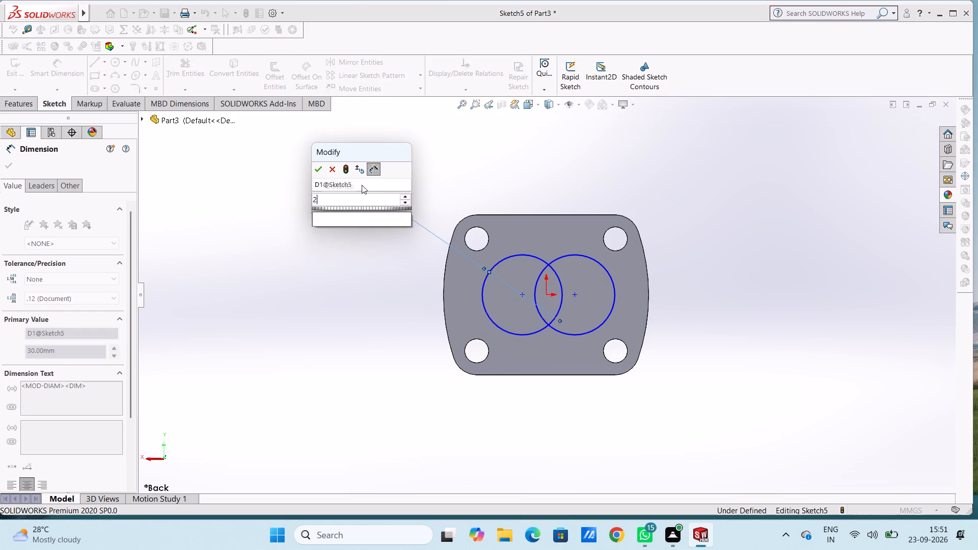
key(Return)
click(334, 227)
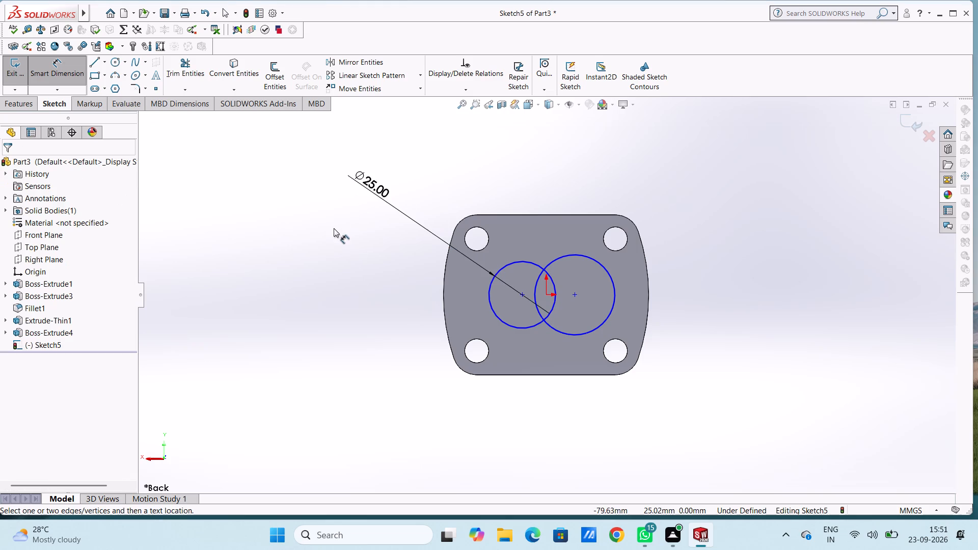
Check the circles against the slot-shaped tube and set the left circle's diameter to 20 mm.
middle_drag(384, 277, 486, 383)
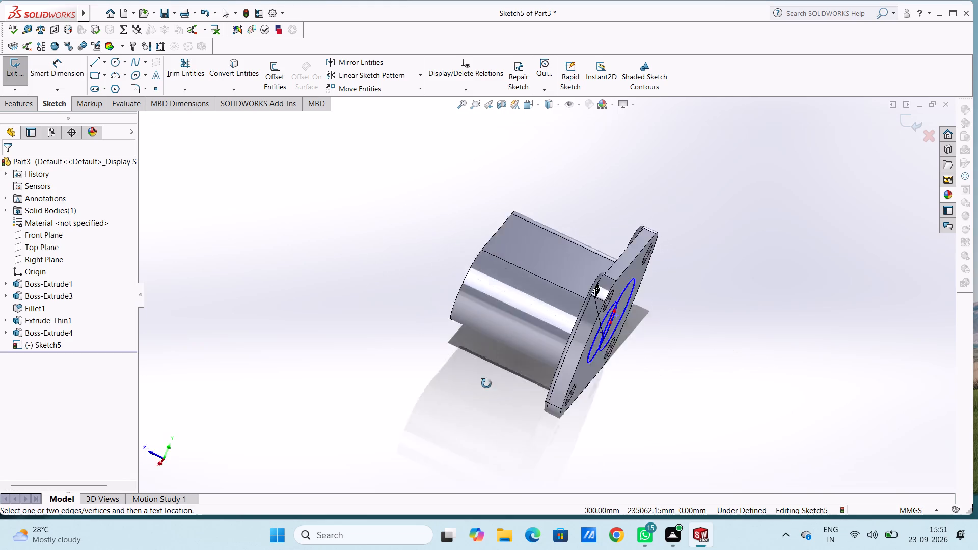
middle_drag(486, 383, 554, 444)
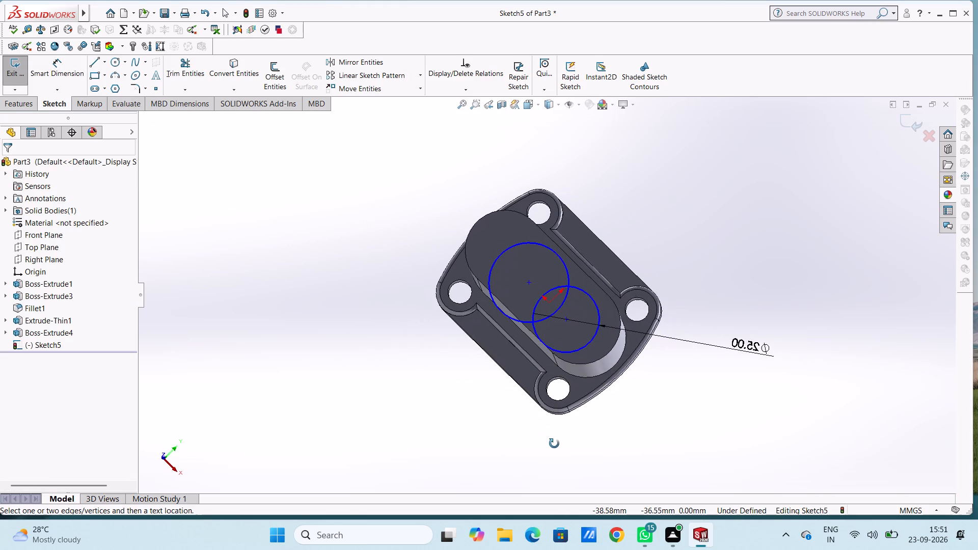
middle_drag(554, 444, 559, 461)
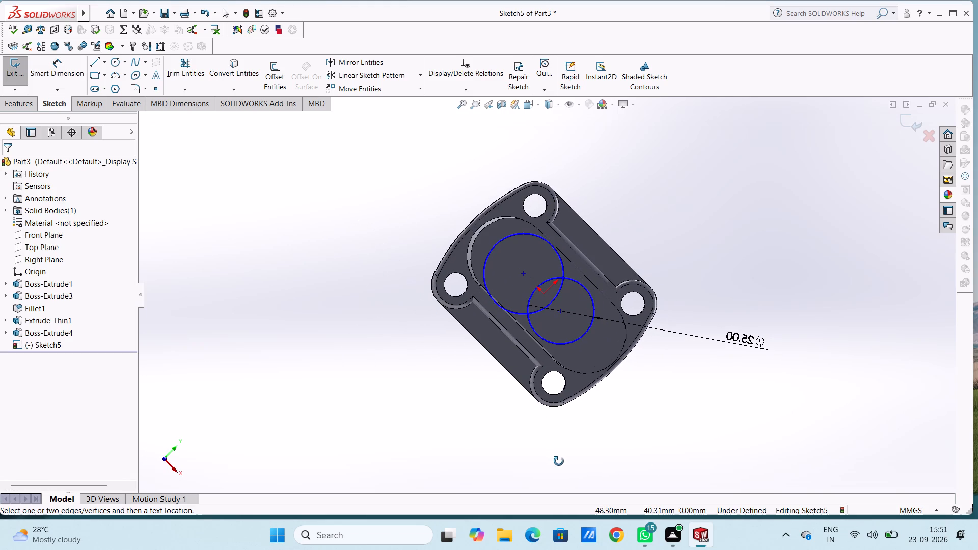
middle_drag(559, 461, 511, 415)
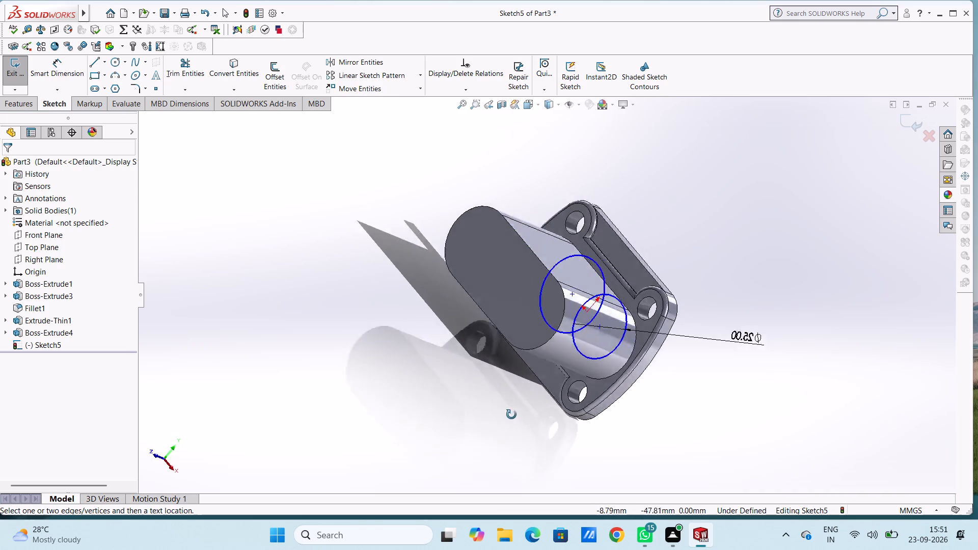
middle_drag(511, 415, 374, 325)
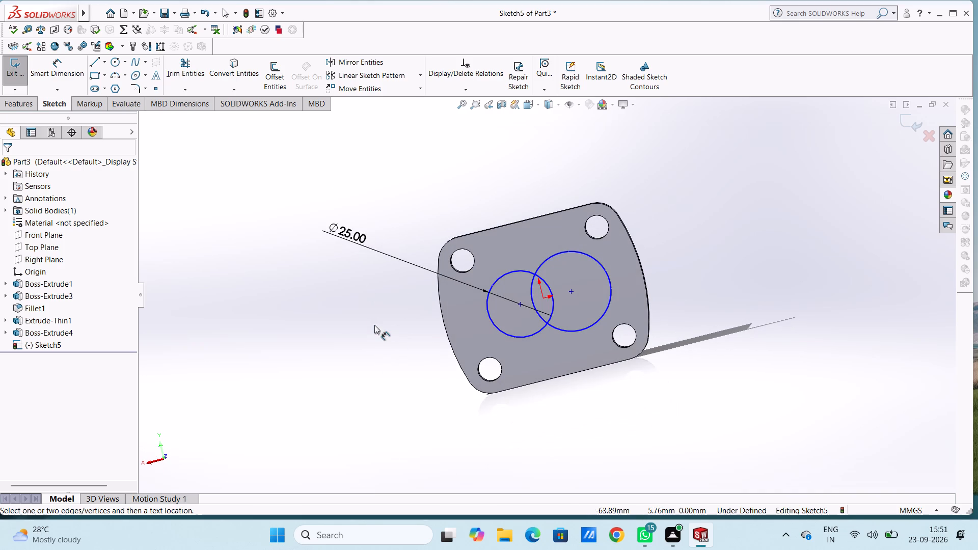
double_click(356, 237)
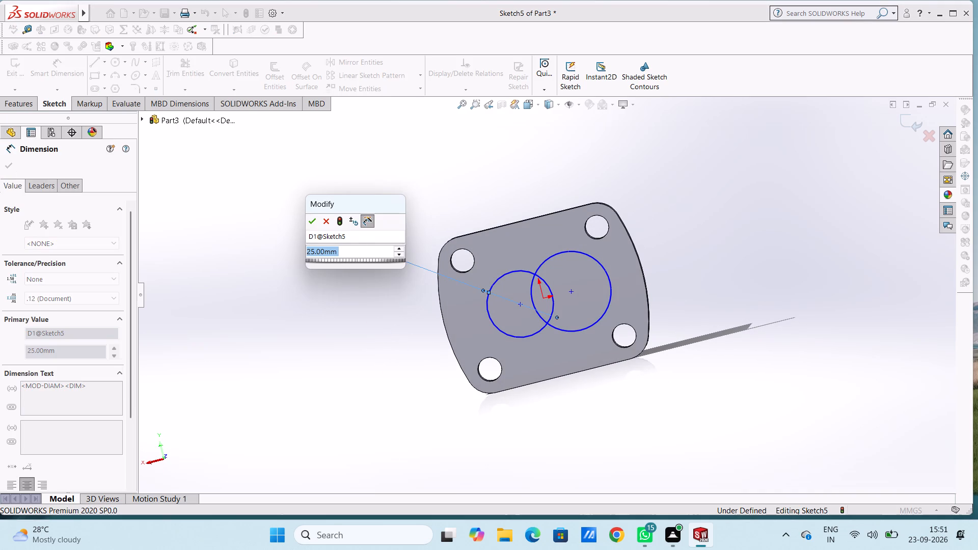
text(20)
key(Return)
click(356, 287)
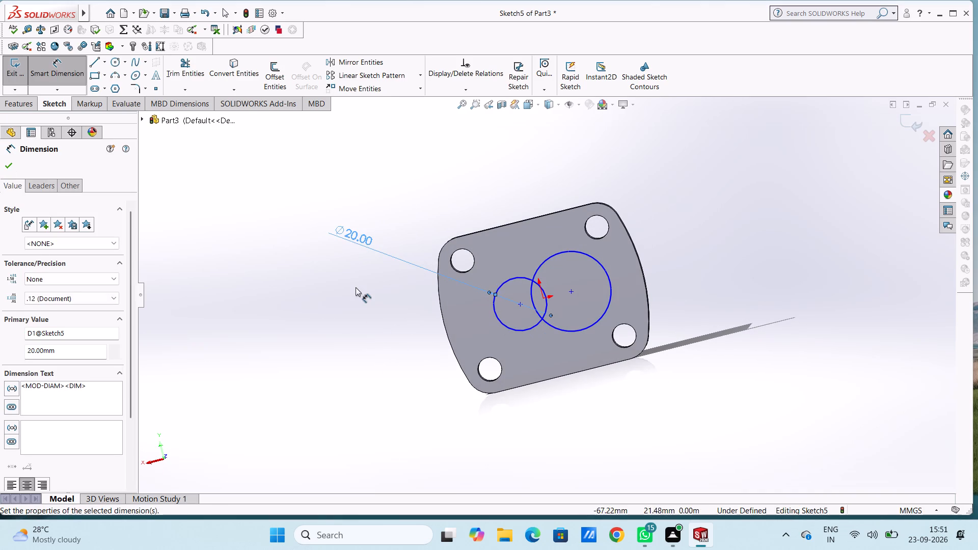
Dimension the diameter of the circle right of the origin as 20 mm.
click(559, 256)
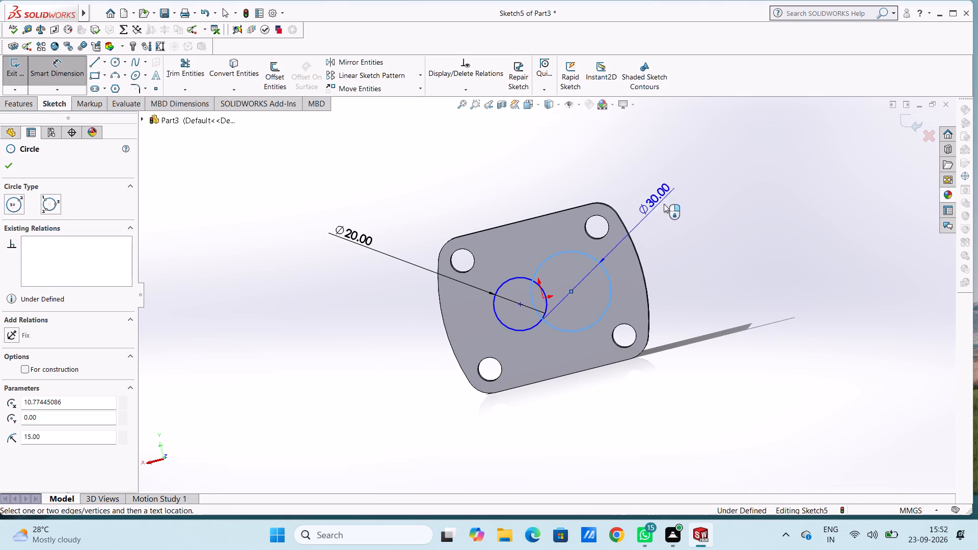
click(682, 201)
text(20)
key(Return)
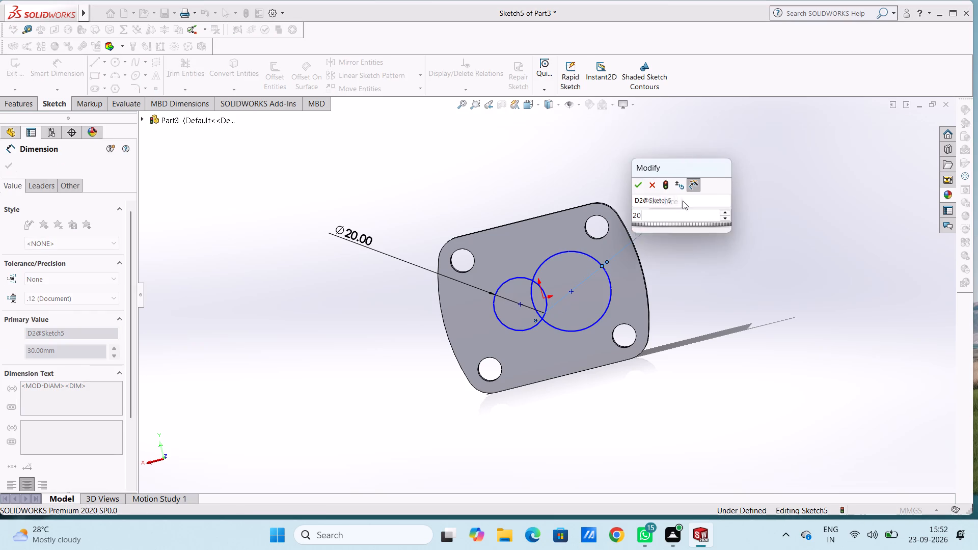
click(400, 146)
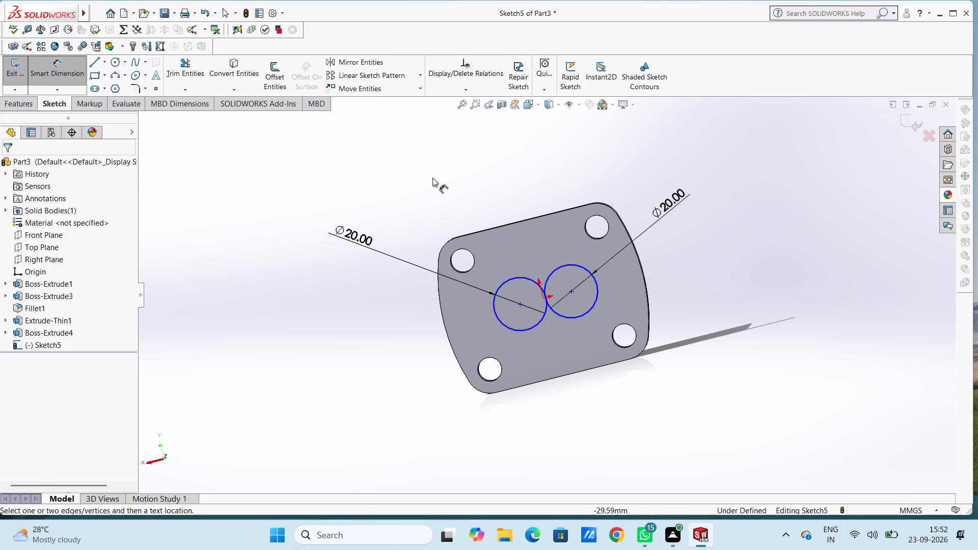
Dimension the left circle's centre 11 mm horizontally from the origin.
click(519, 305)
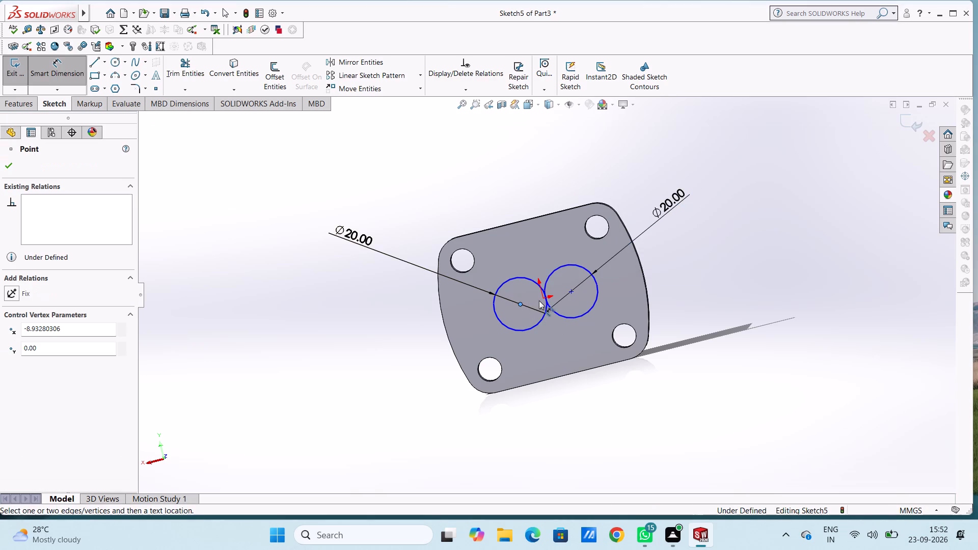
click(541, 298)
click(576, 442)
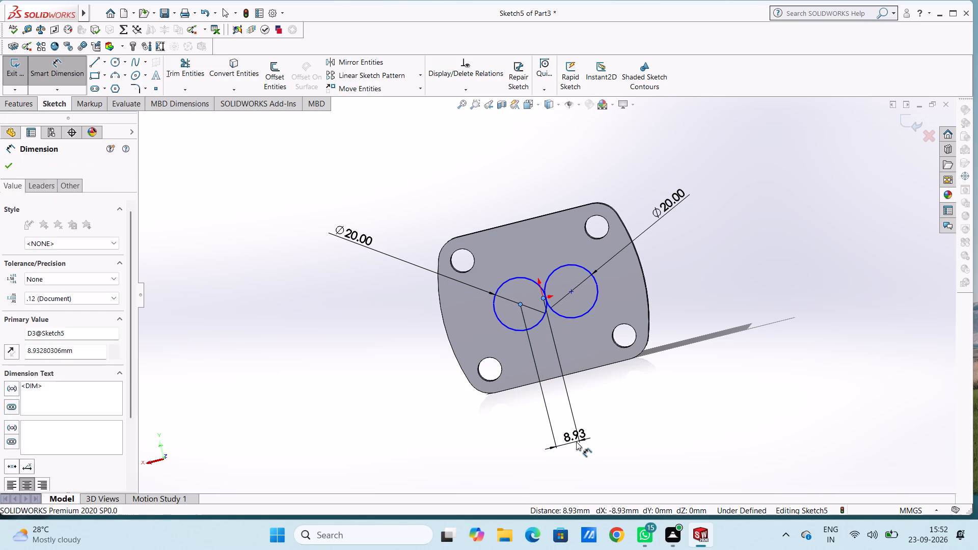
text(11)
key(Return)
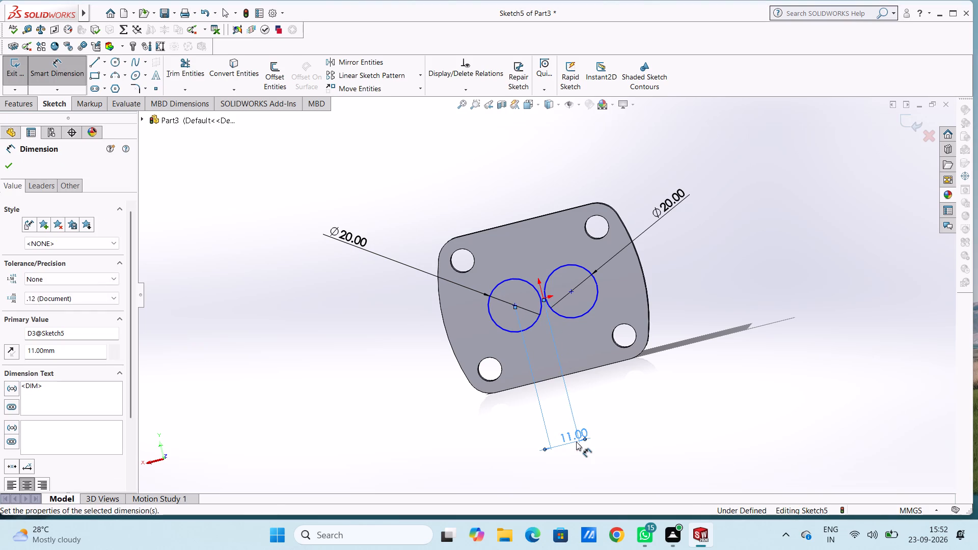
click(343, 367)
Dimension the right circle's centre 11 mm horizontally from the origin.
middle_drag(359, 314, 577, 341)
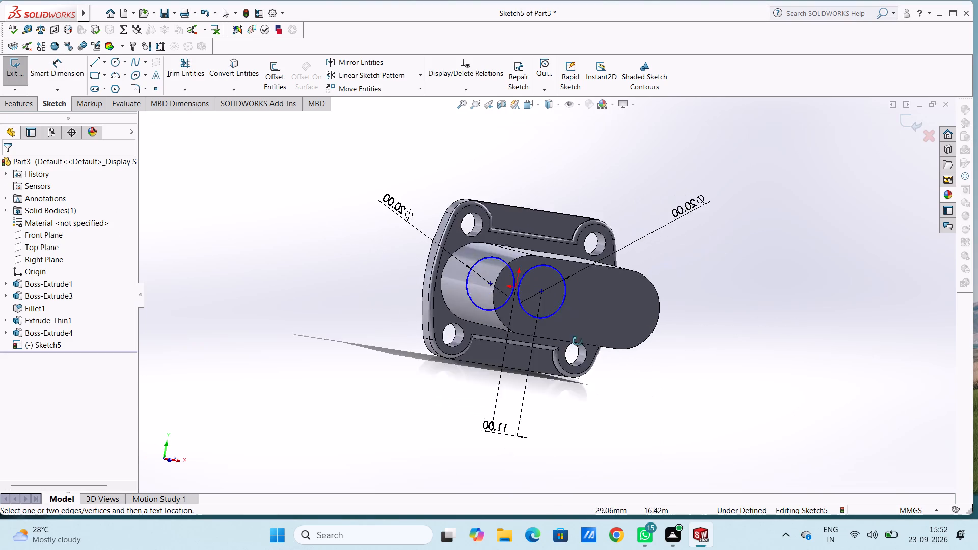
middle_drag(577, 341, 556, 336)
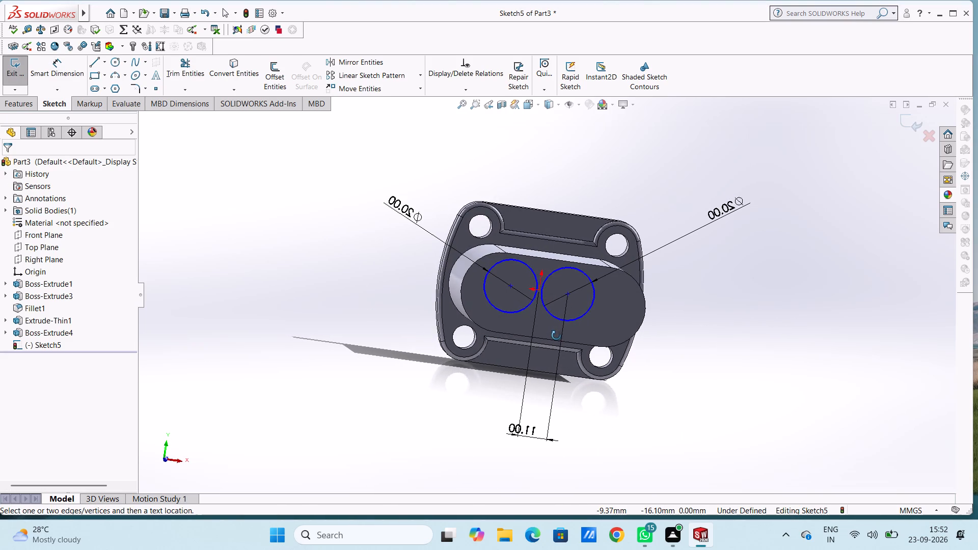
middle_drag(556, 336, 360, 306)
click(574, 293)
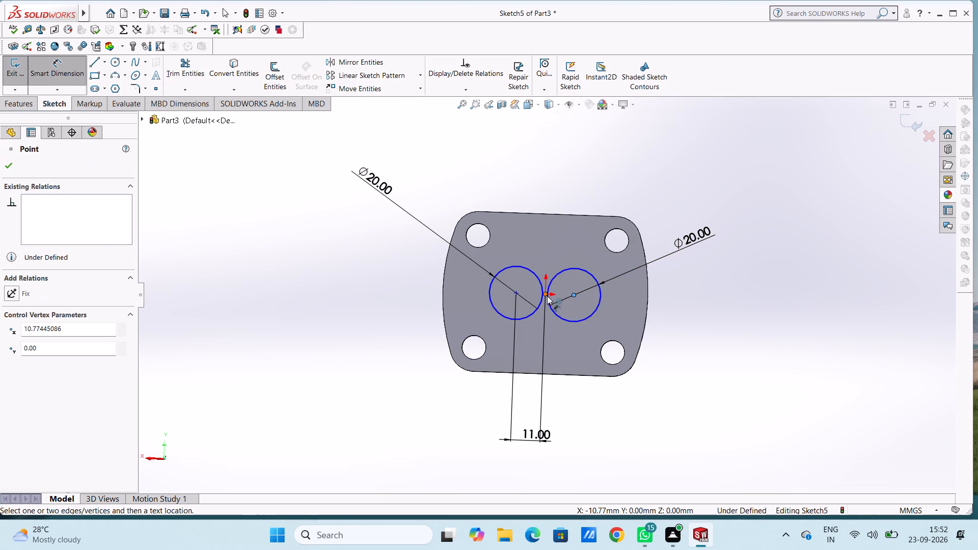
click(545, 295)
click(556, 441)
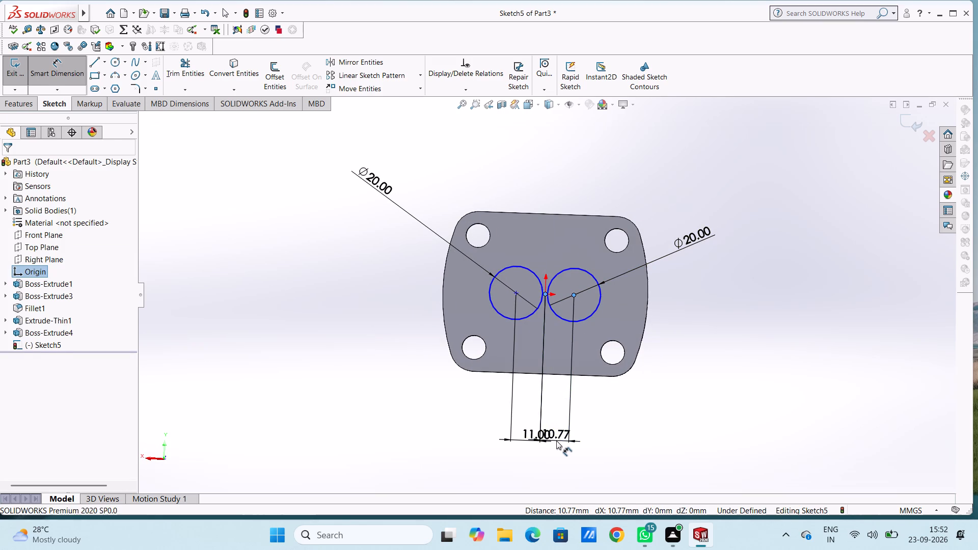
text(11)
key(Return)
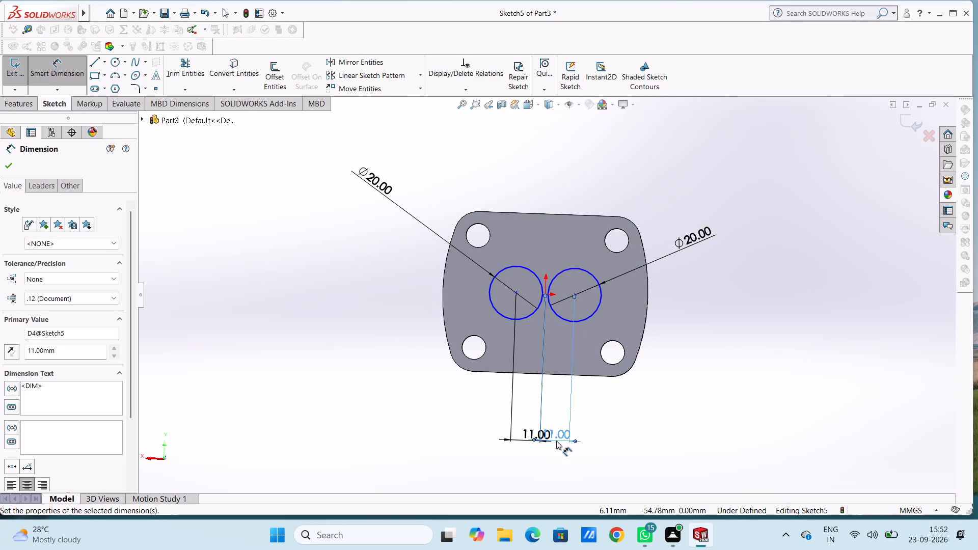
click(541, 168)
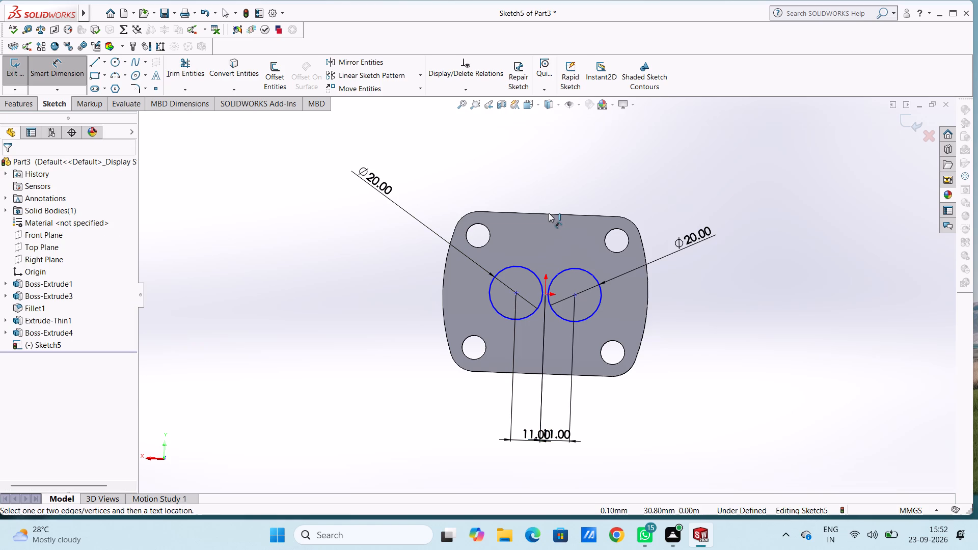
Dimension the vertical distance from the plate's upper straight edge to the right circle's centre, keeping the offered value.
click(549, 213)
click(576, 295)
click(823, 302)
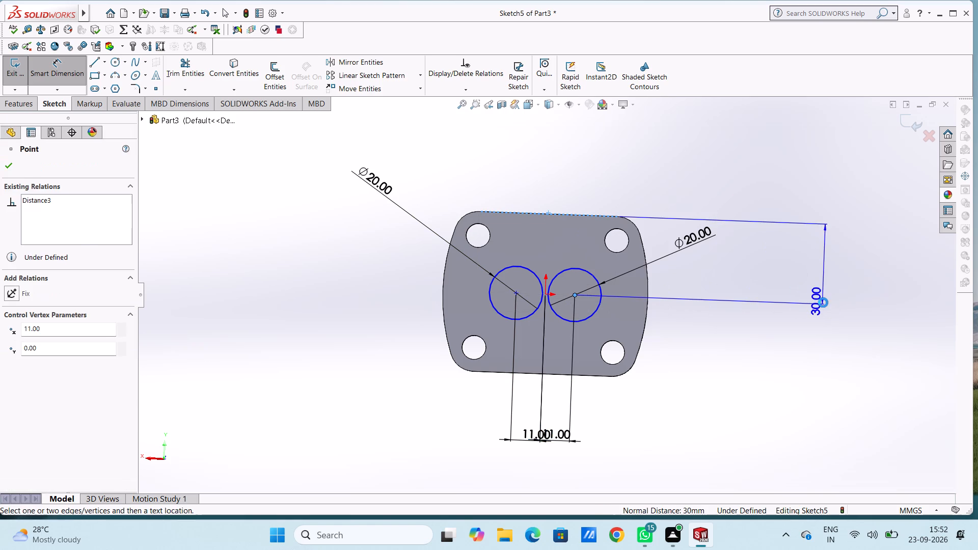
click(776, 287)
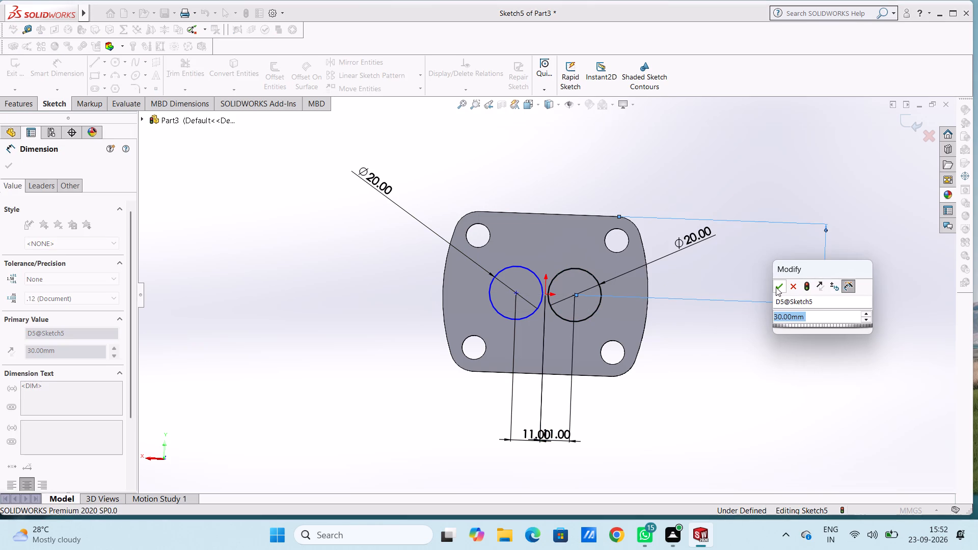
Accept the right circle's 30 mm vertical dimension and dimension the left circle's centre 30 mm below the plate's upper straight edge.
click(721, 284)
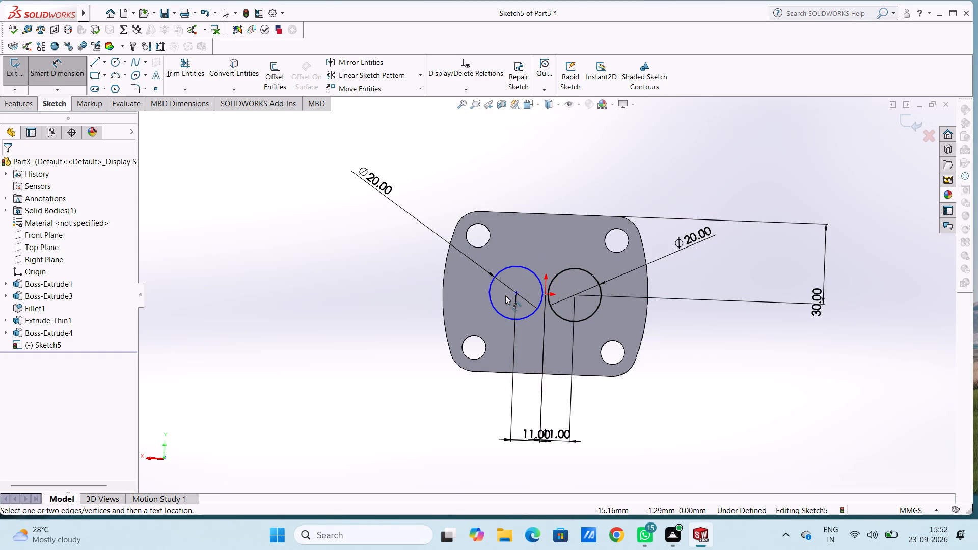
click(514, 293)
click(532, 213)
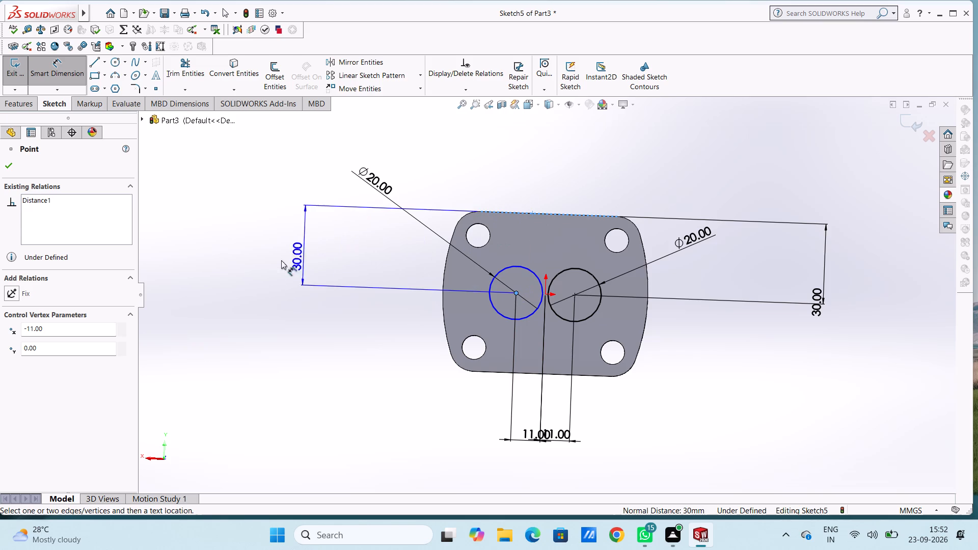
click(246, 264)
click(201, 251)
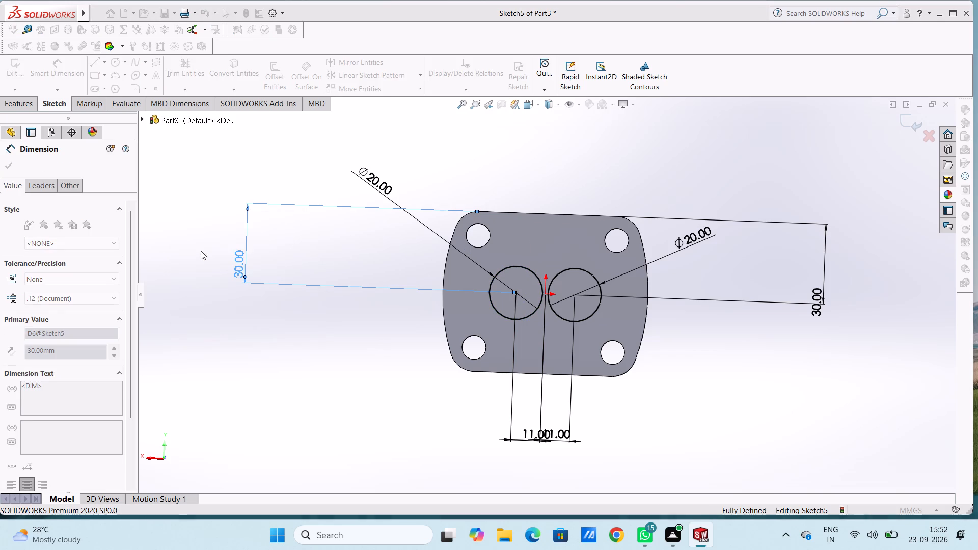
key(Escape)
key(Escape)
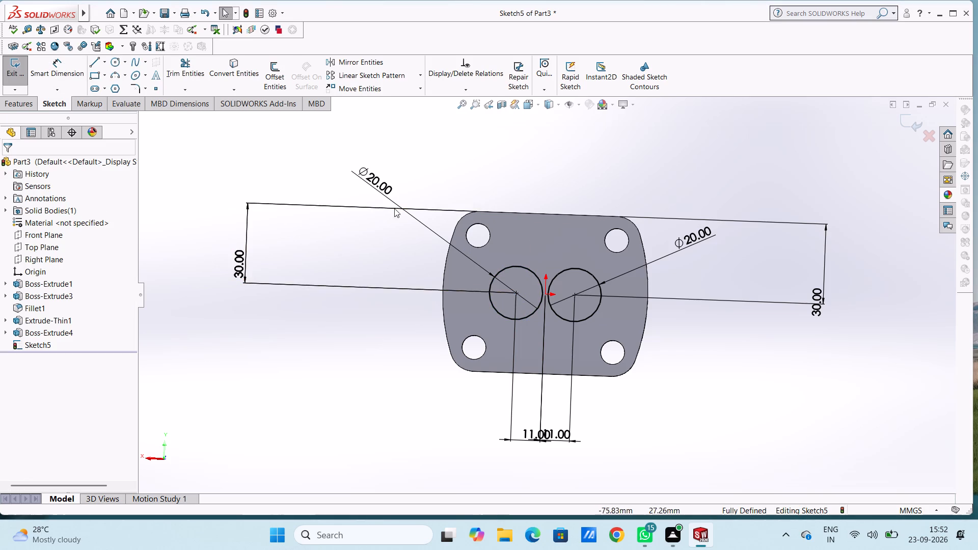
In the back view, sketch a vertical 60 mm line from the upper edge's midpoint through the origin to the plate's lower edge.
key(ctrl+2)
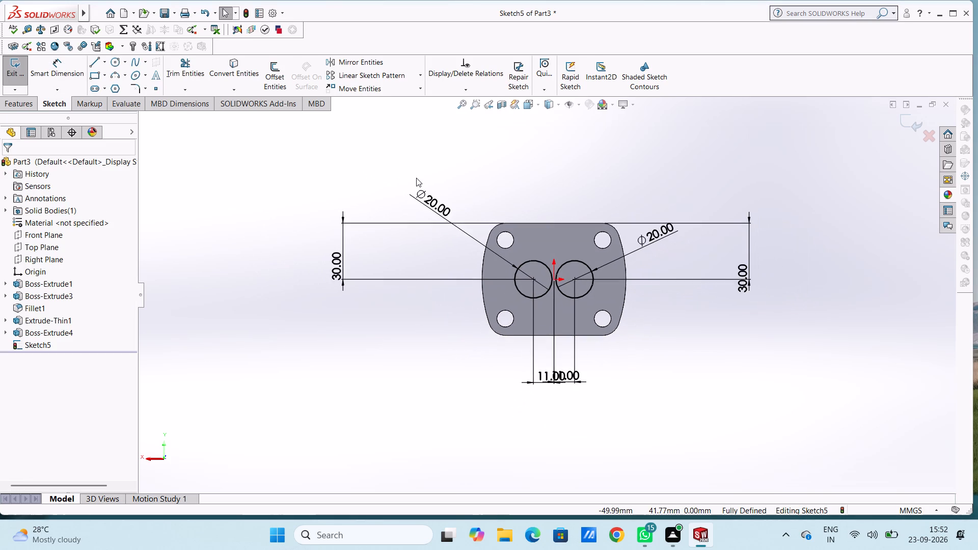
scroll(602, 266, down, 4)
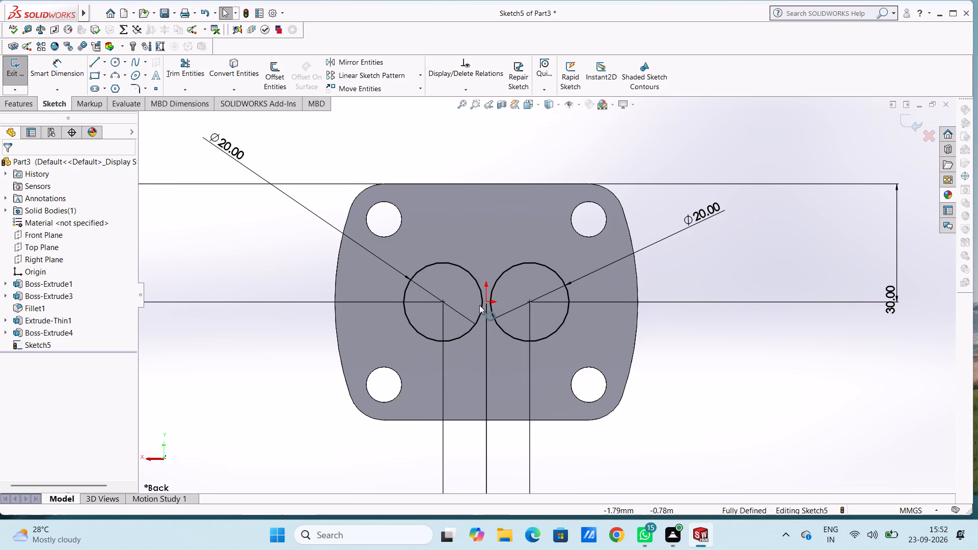
scroll(479, 305, down, 1)
click(93, 65)
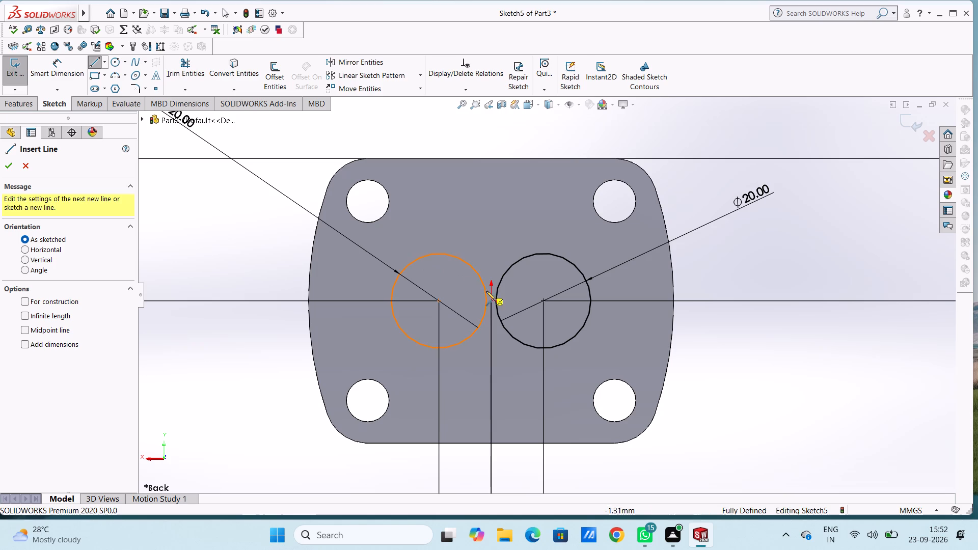
click(490, 157)
scroll(494, 270, up, 2)
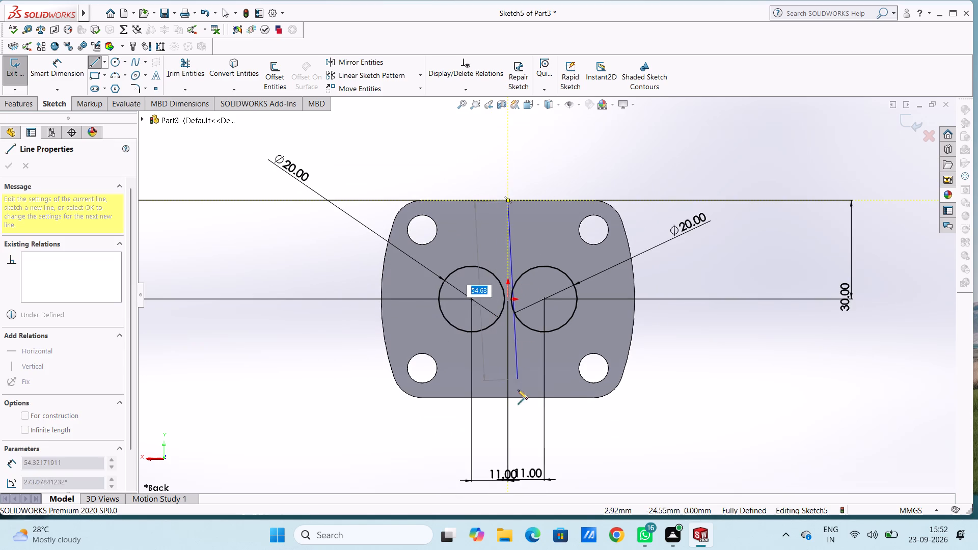
click(508, 399)
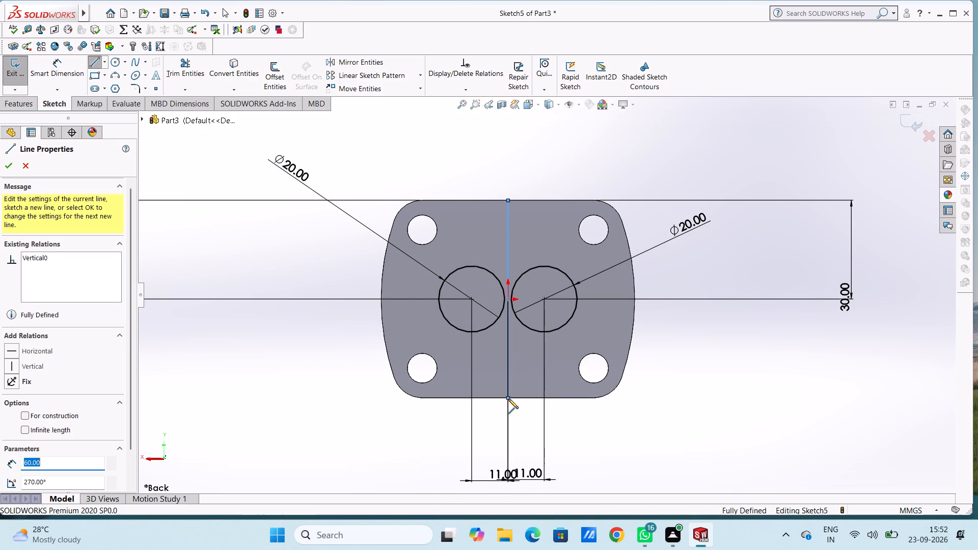
key(Escape)
key(Escape)
key(Escape)
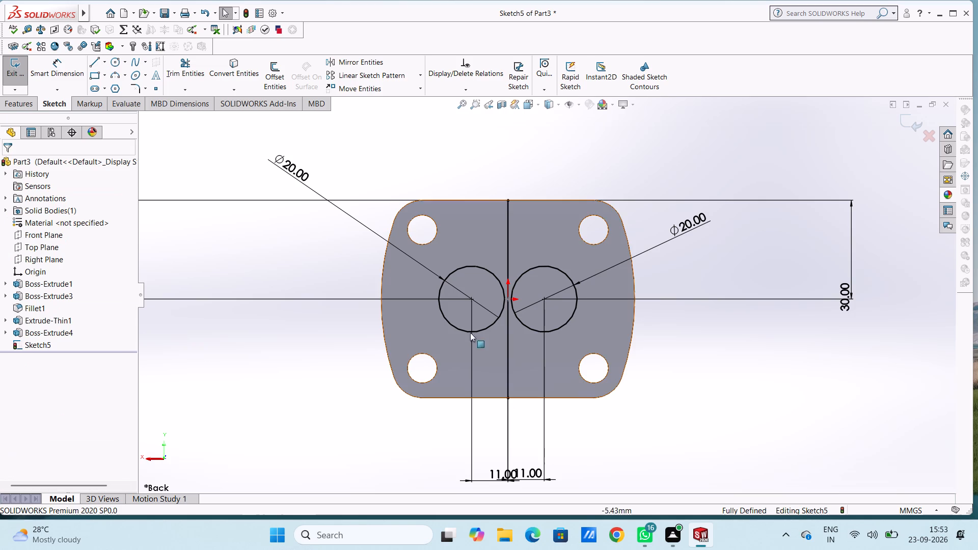
Offset the vertical centre line by 6 mm bi-directionally, with dimensions added.
click(272, 67)
click(510, 233)
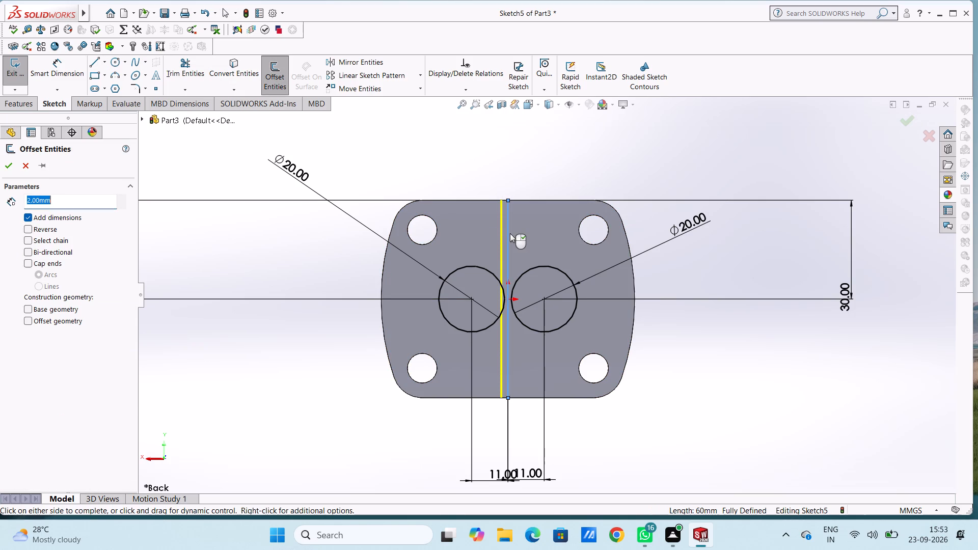
key(6)
key(Return)
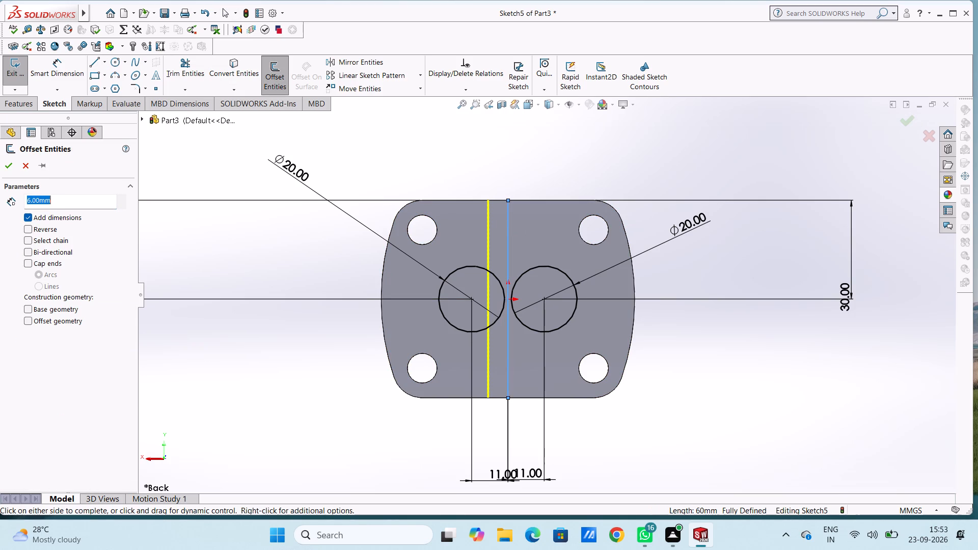
click(28, 250)
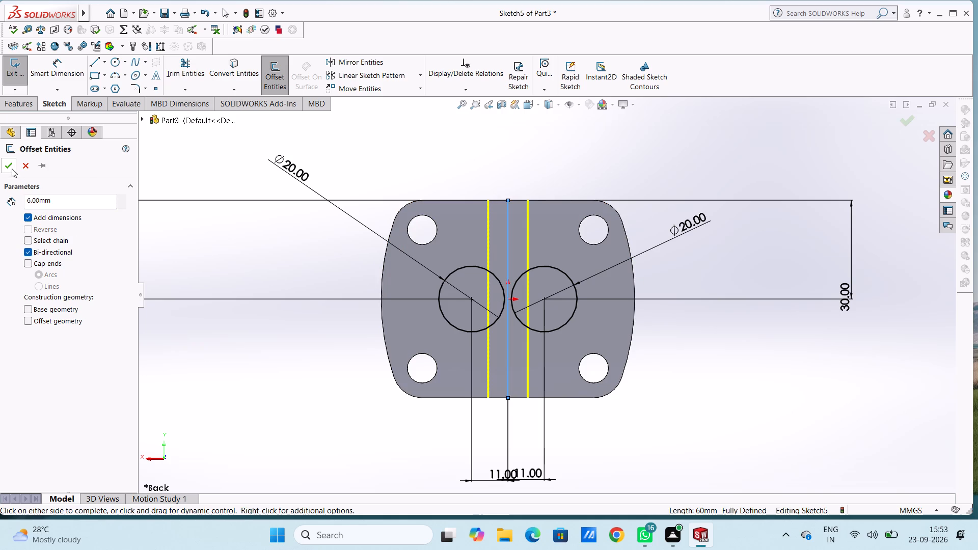
click(12, 169)
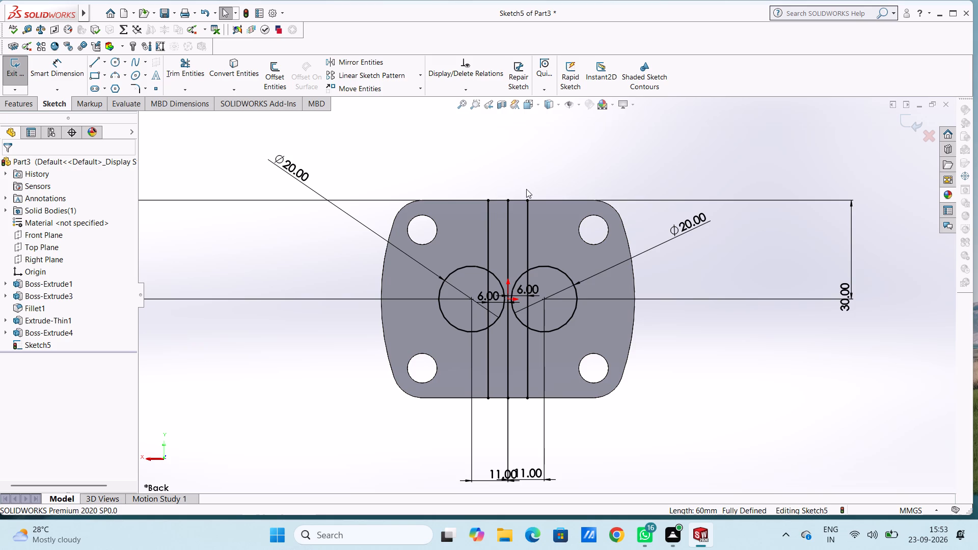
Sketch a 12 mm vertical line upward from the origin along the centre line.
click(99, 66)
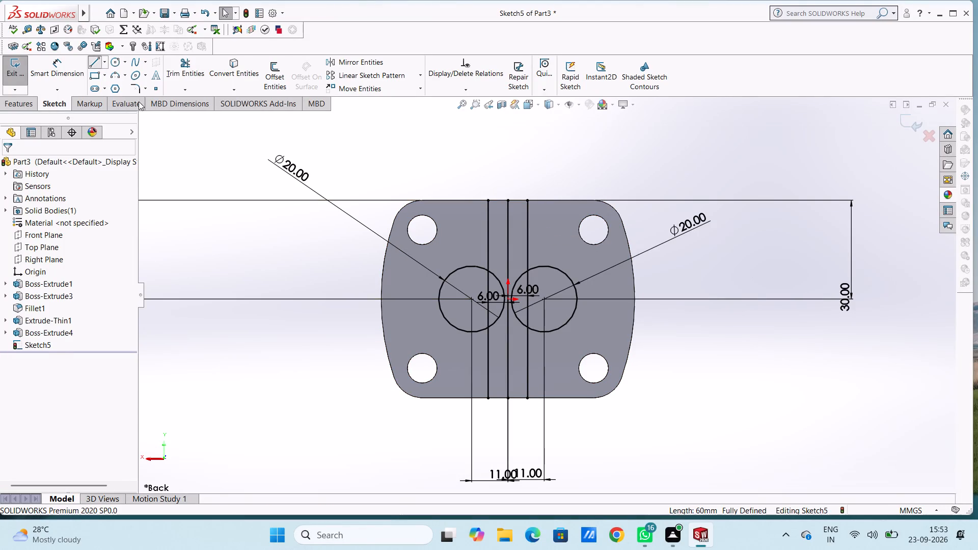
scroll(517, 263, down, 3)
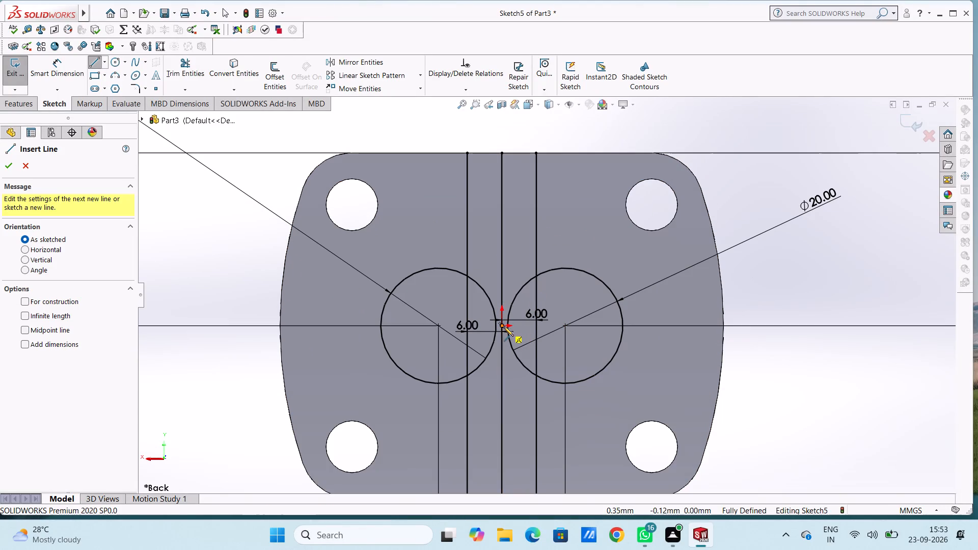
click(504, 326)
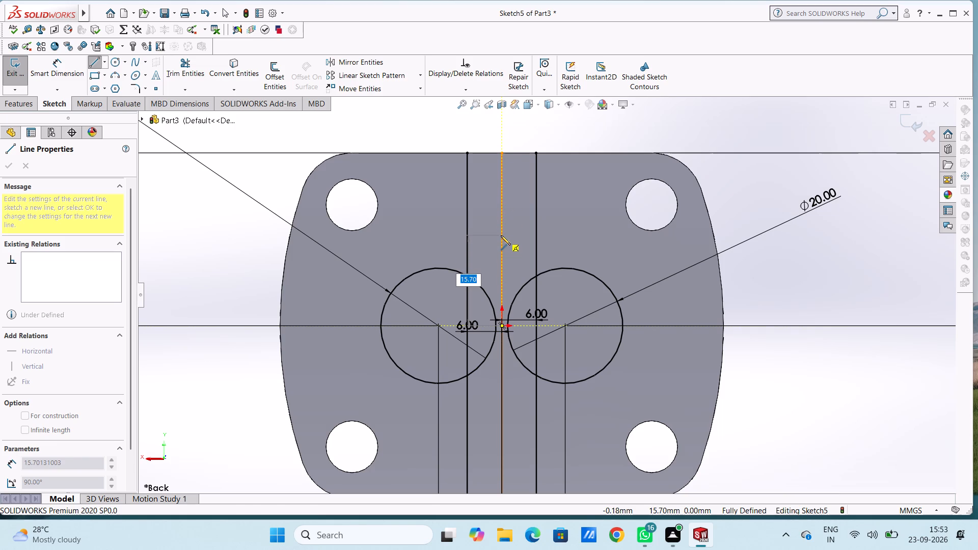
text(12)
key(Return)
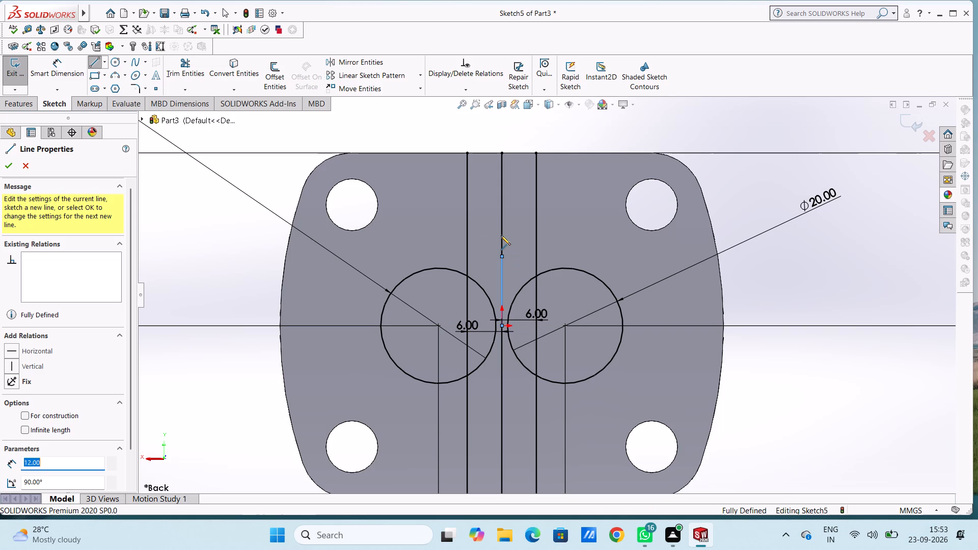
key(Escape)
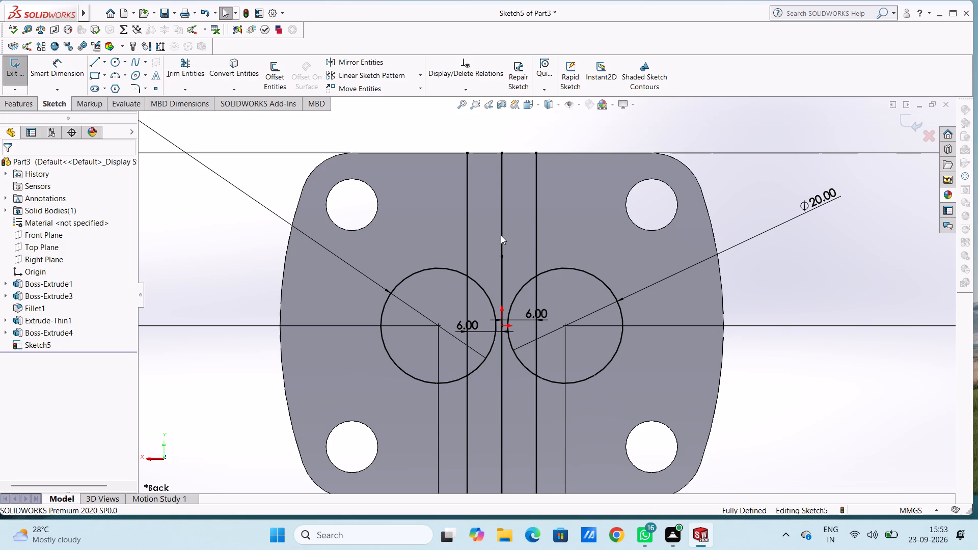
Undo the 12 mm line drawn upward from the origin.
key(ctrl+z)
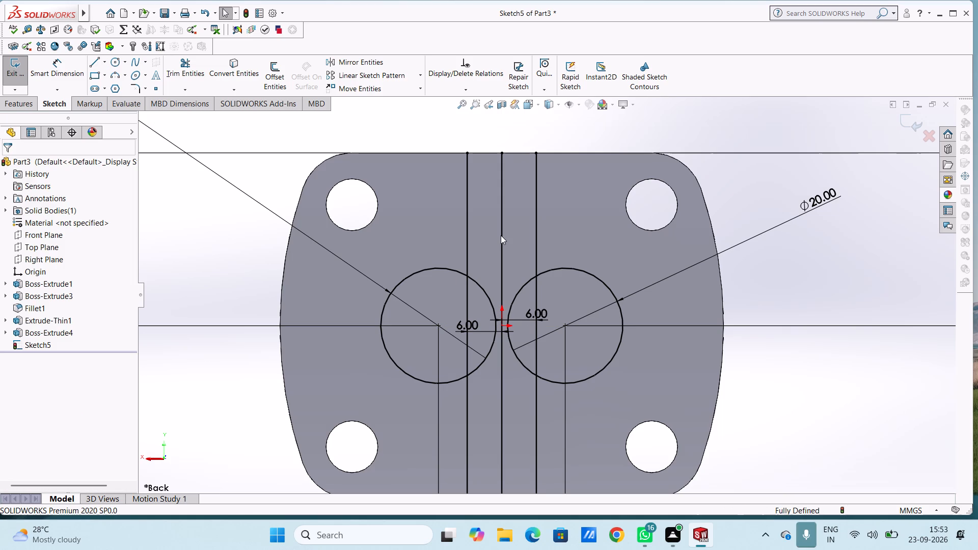
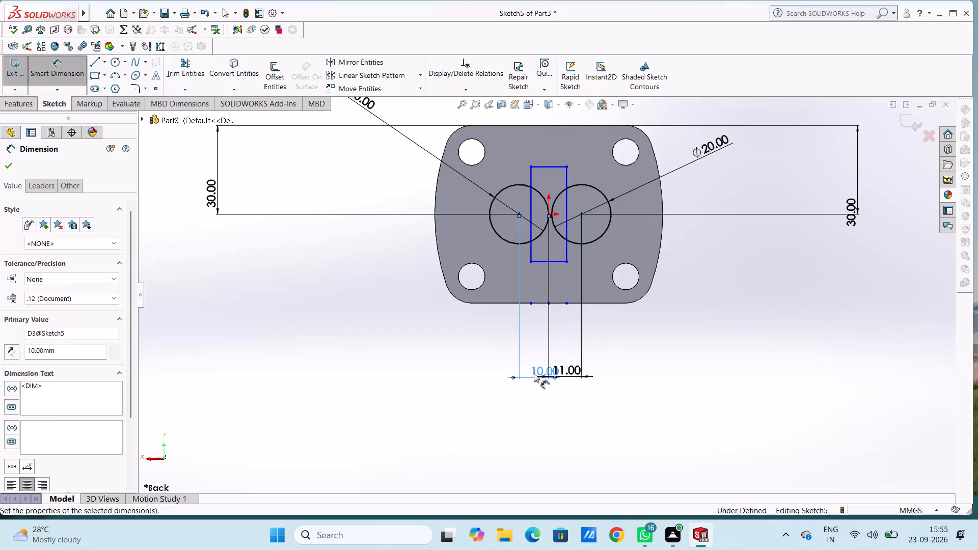
Set the horizontal distance from the centre line to 8 mm for each of the two 20 mm circles.
click(485, 371)
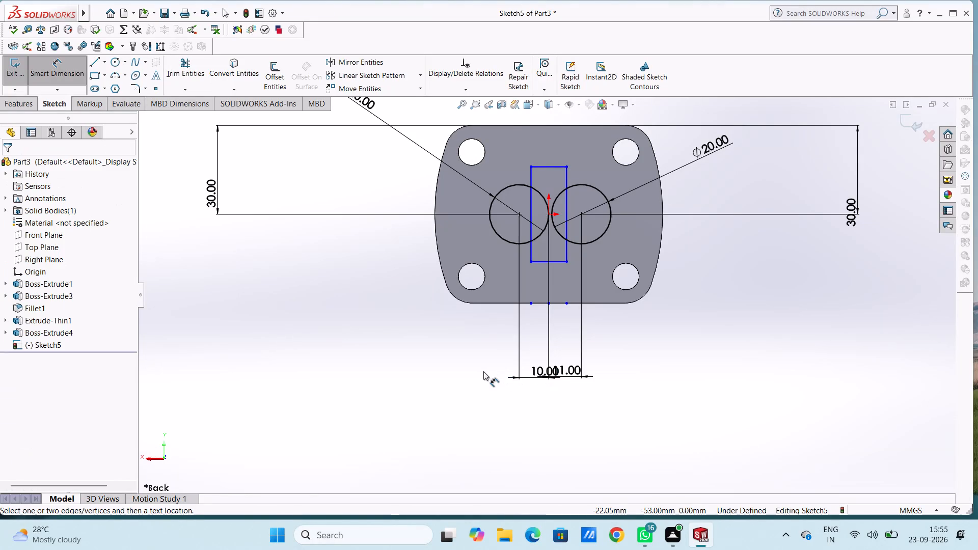
scroll(542, 384, down, 5)
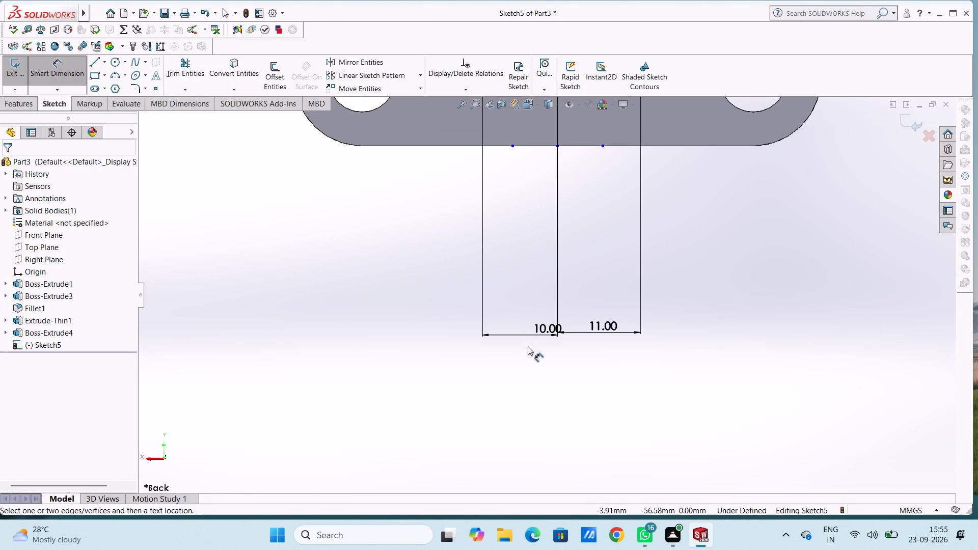
double_click(528, 337)
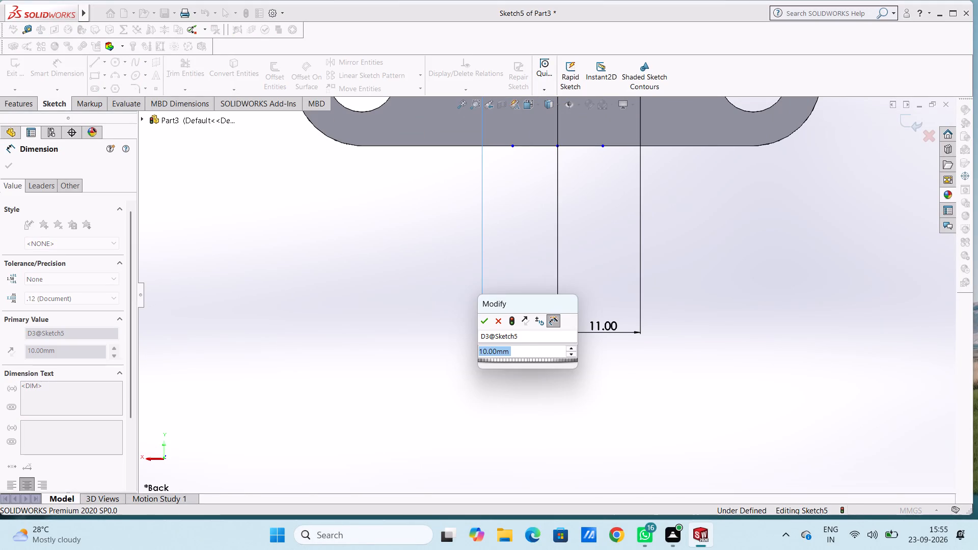
key(8)
key(Return)
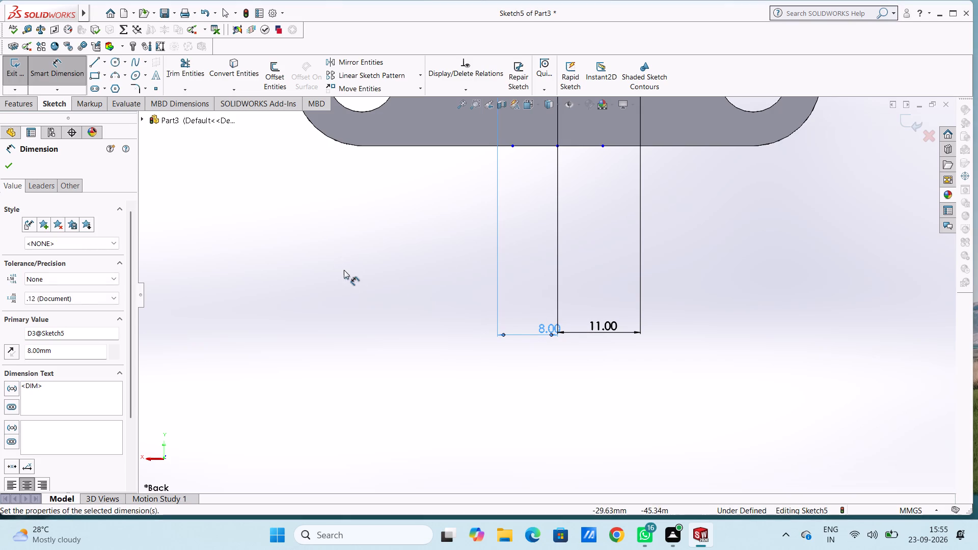
click(389, 287)
scroll(389, 287, up, 6)
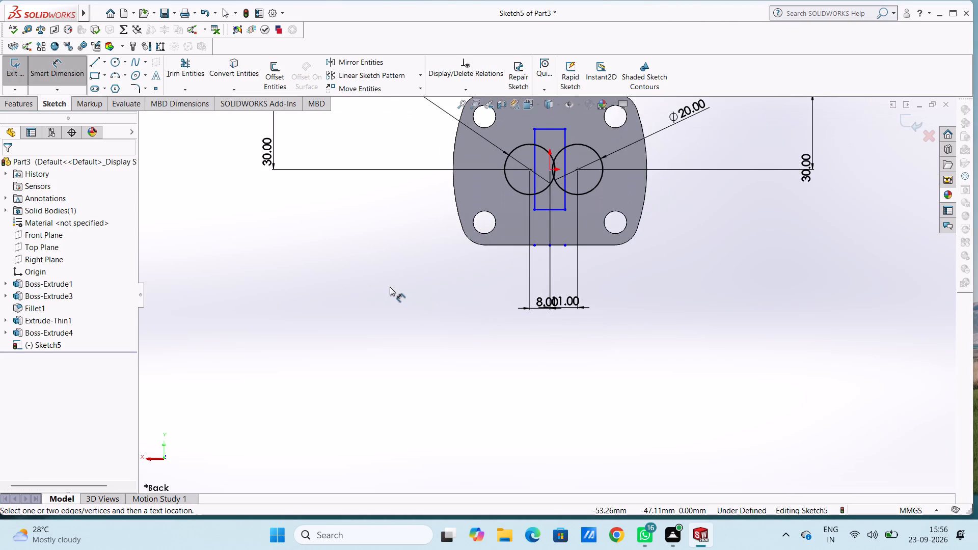
double_click(563, 306)
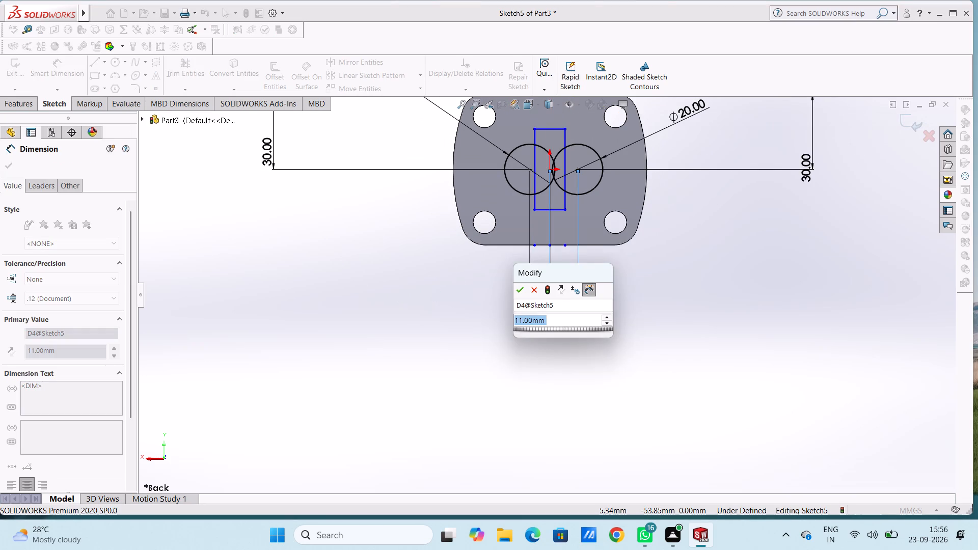
key(8)
key(Return)
click(456, 290)
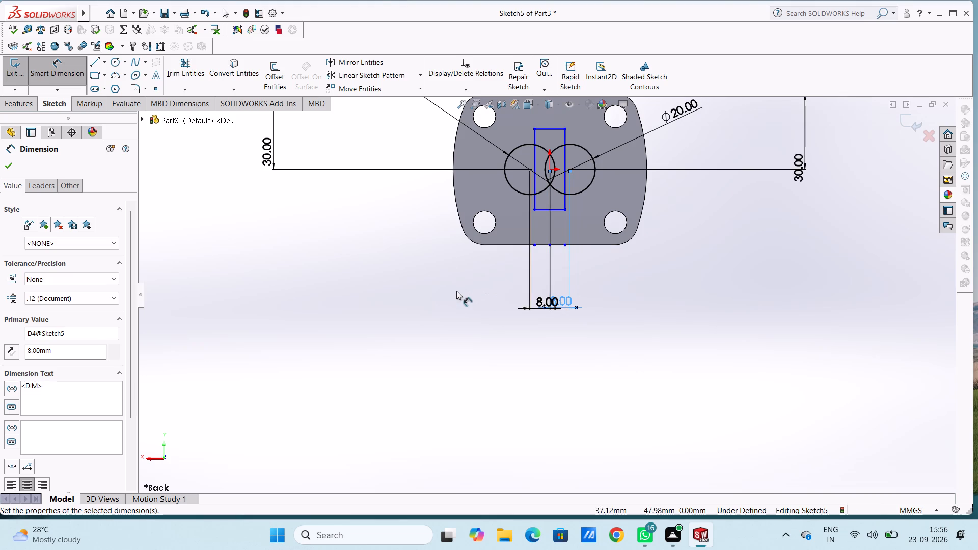
Trim the overlapping circle arcs and inner rectangle segments to leave one closed outline with rounded sides and rectangular upper and lower tabs.
scroll(557, 145, down, 5)
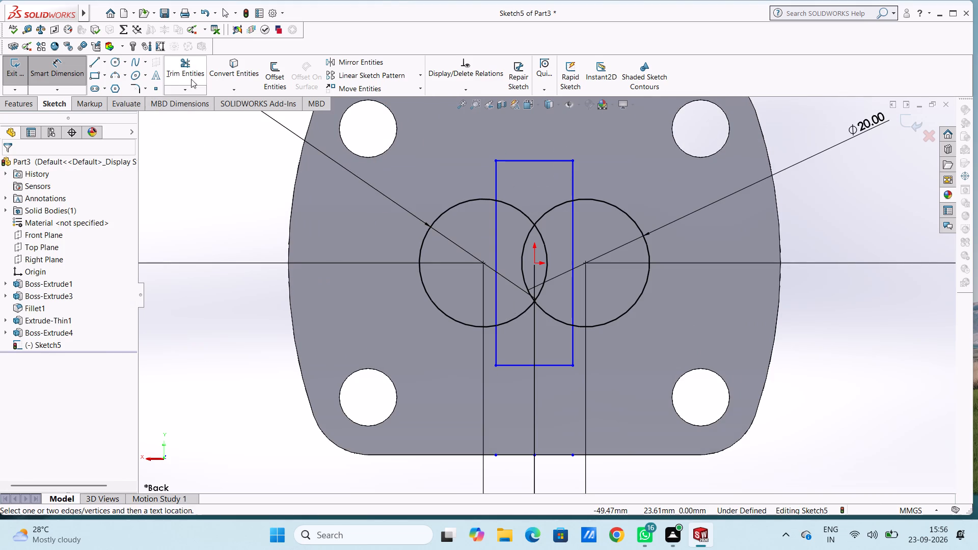
click(188, 74)
click(506, 202)
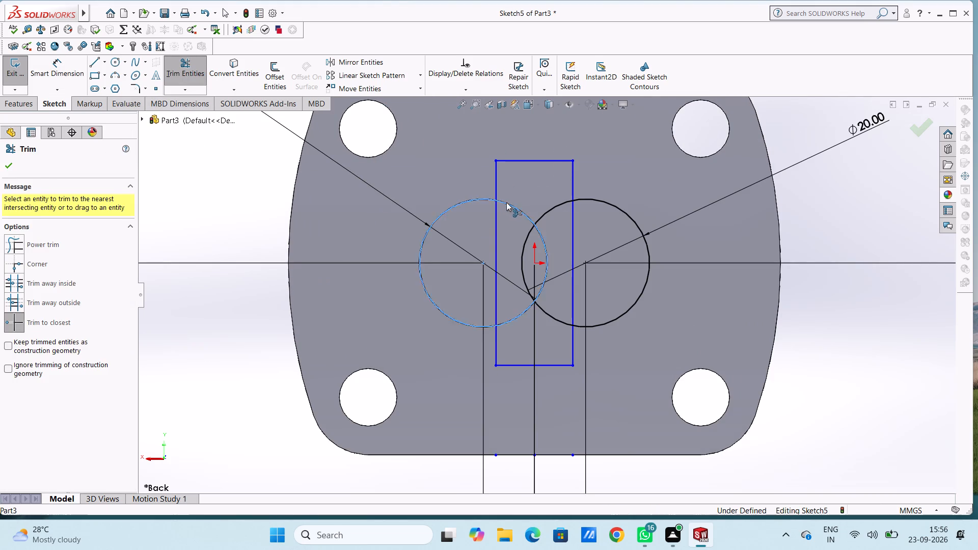
click(494, 221)
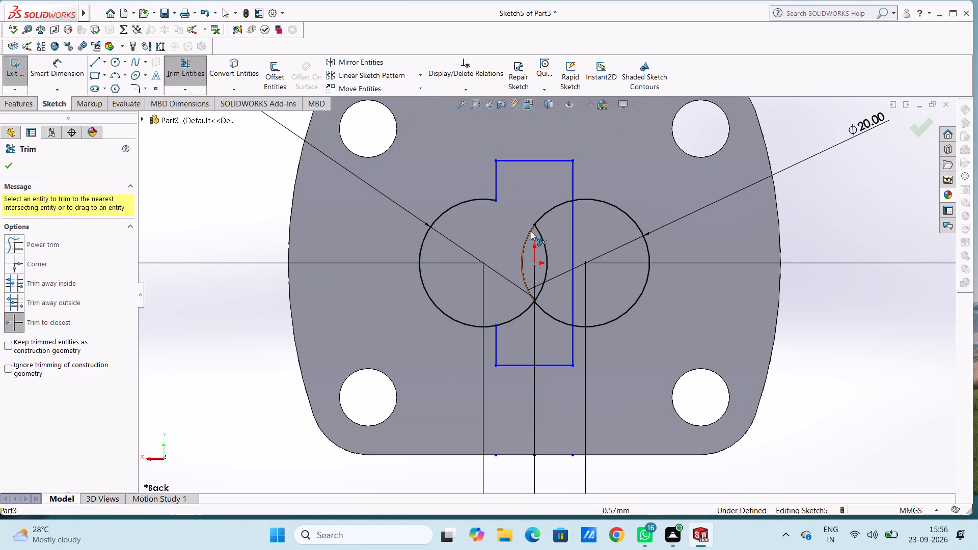
click(531, 231)
click(542, 238)
click(543, 214)
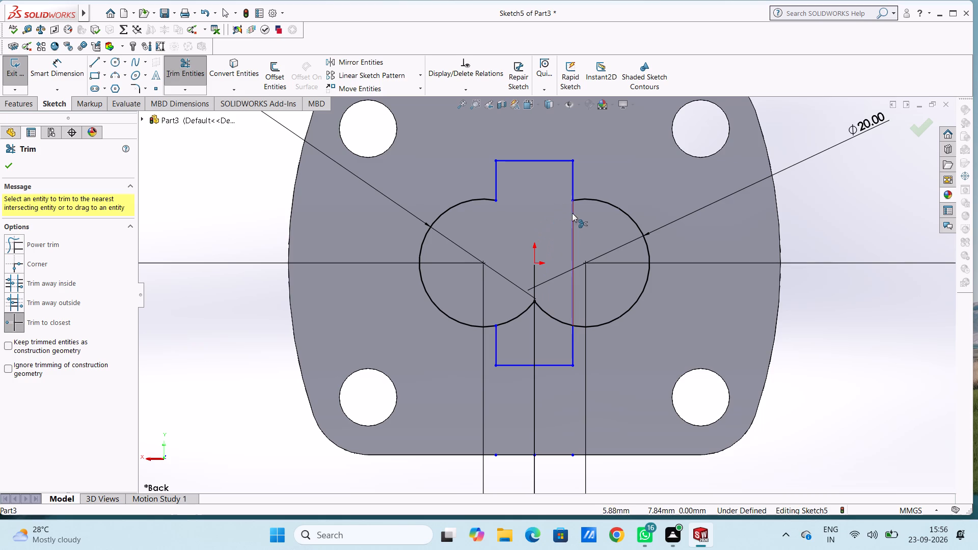
click(573, 213)
click(541, 306)
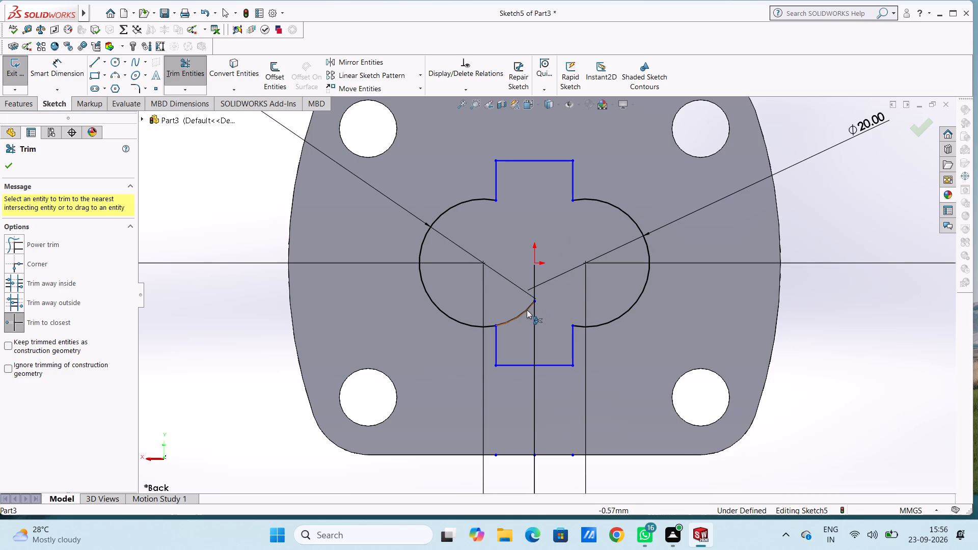
click(521, 311)
key(Escape)
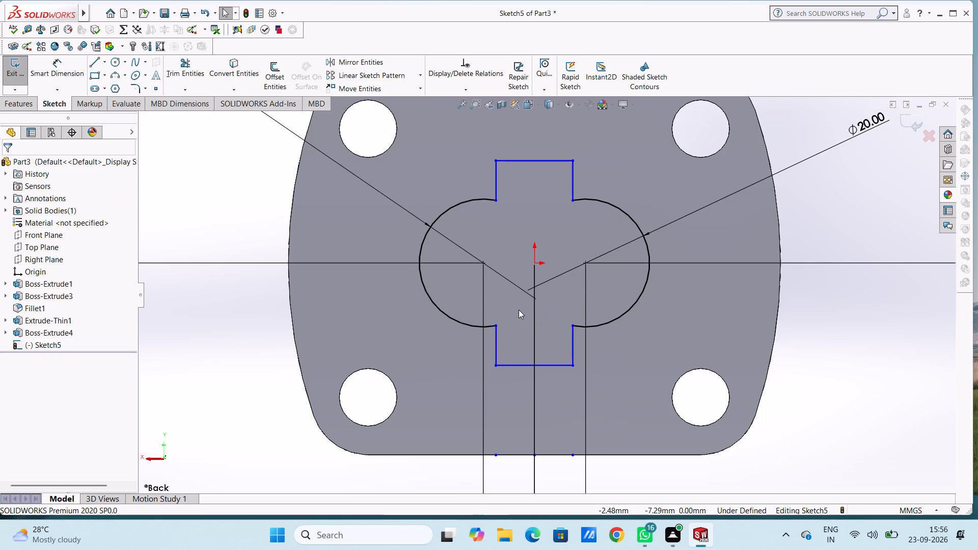
key(Escape)
Dimension the upper tab's width and both of its short vertical sides, keeping the drawn sizes.
scroll(517, 310, up, 1)
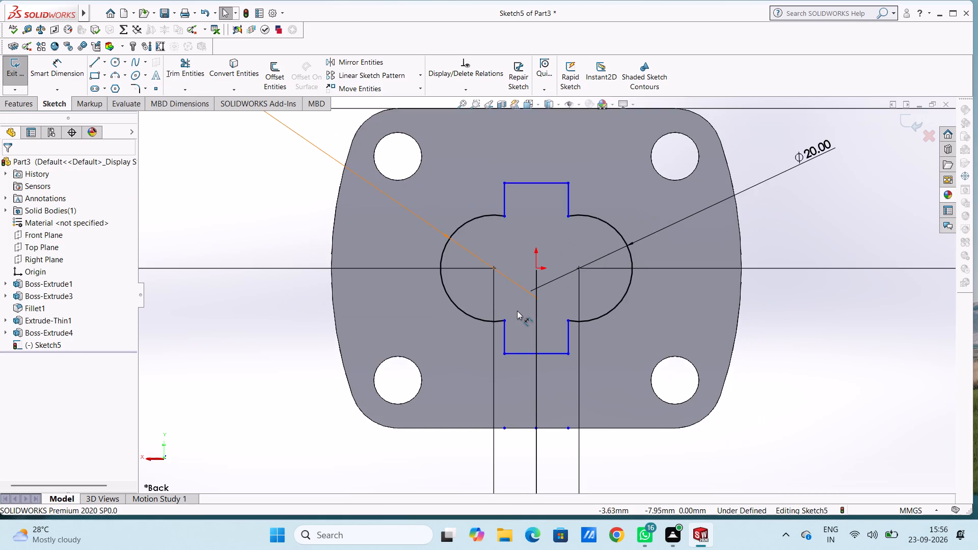
scroll(514, 311, up, 4)
click(70, 68)
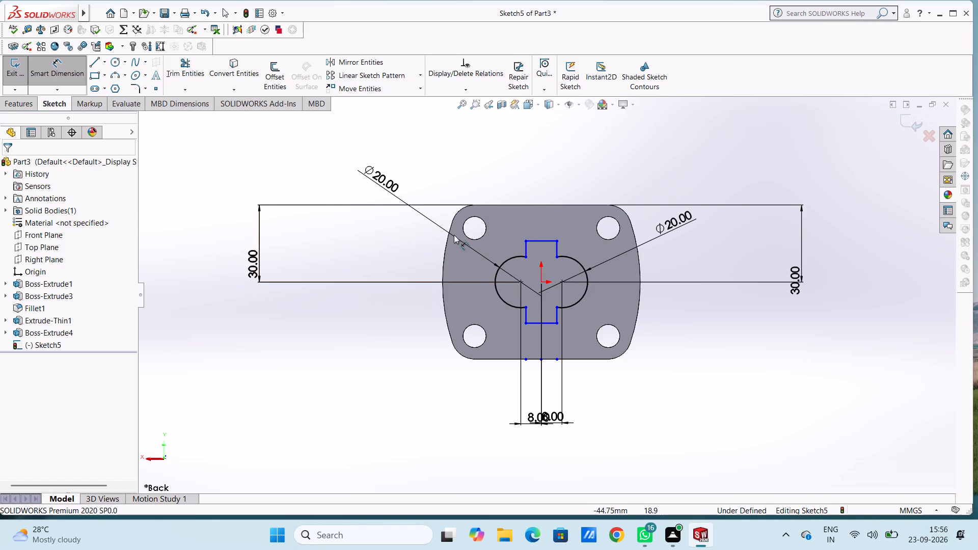
click(529, 248)
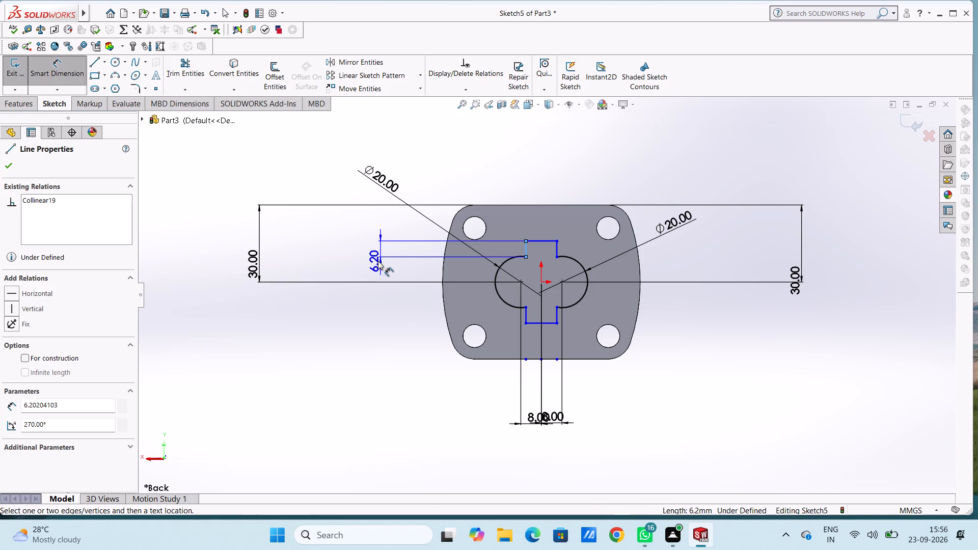
click(371, 258)
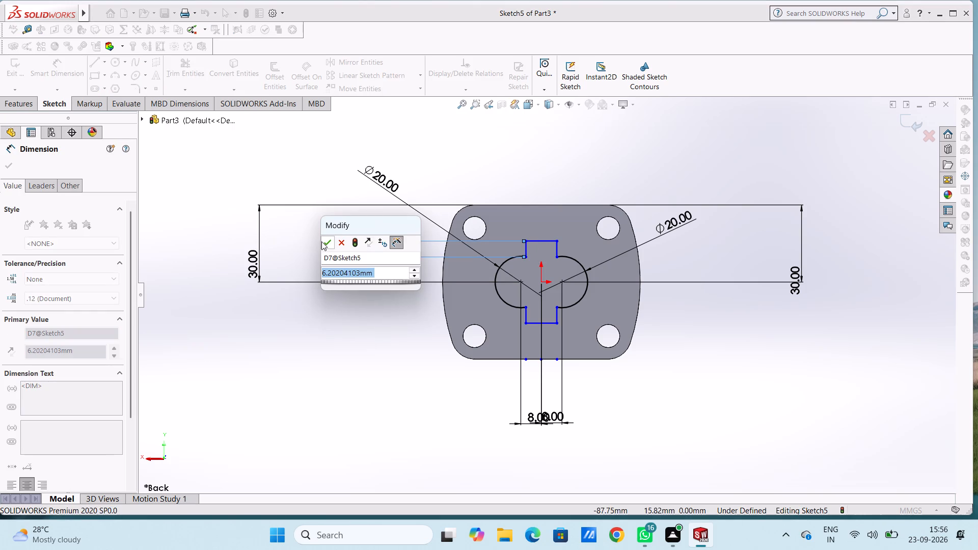
click(322, 241)
click(301, 216)
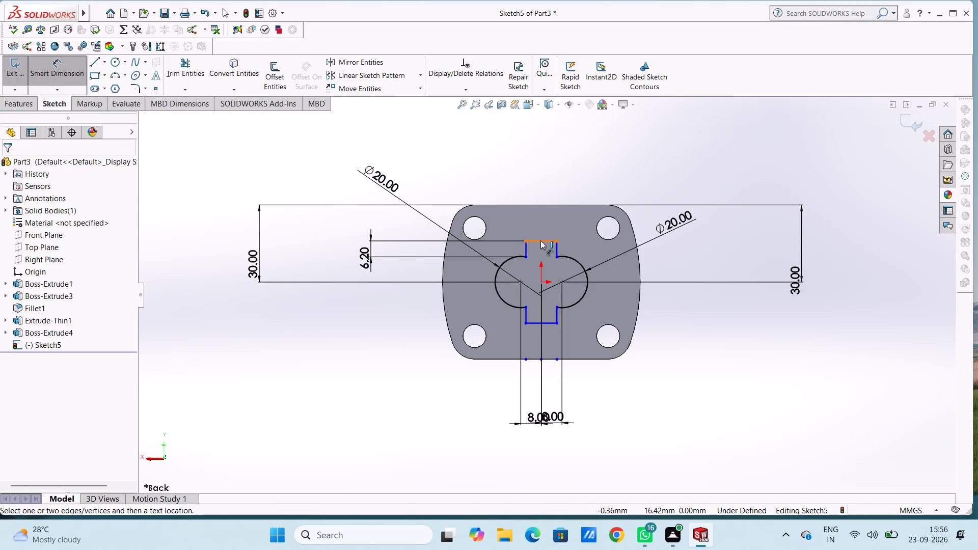
click(540, 240)
click(533, 156)
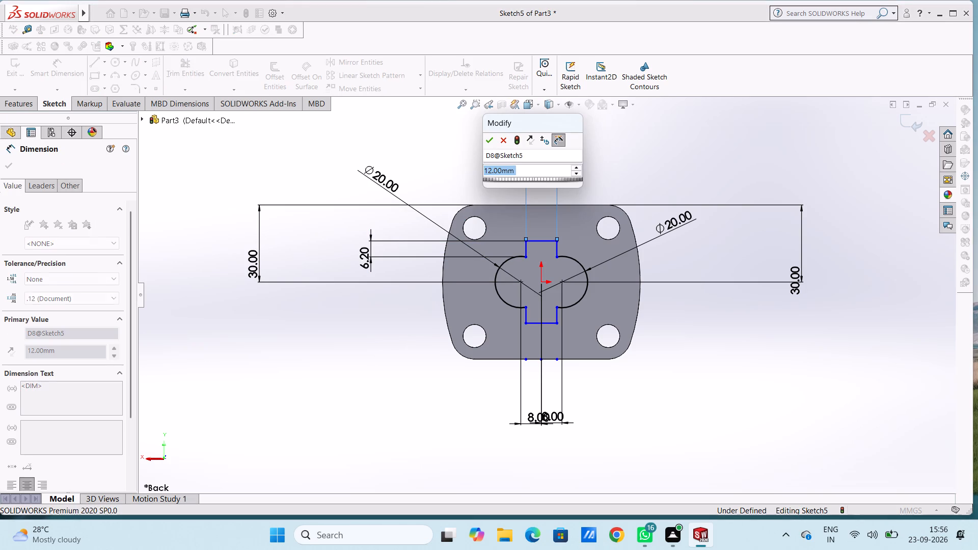
click(490, 142)
click(457, 143)
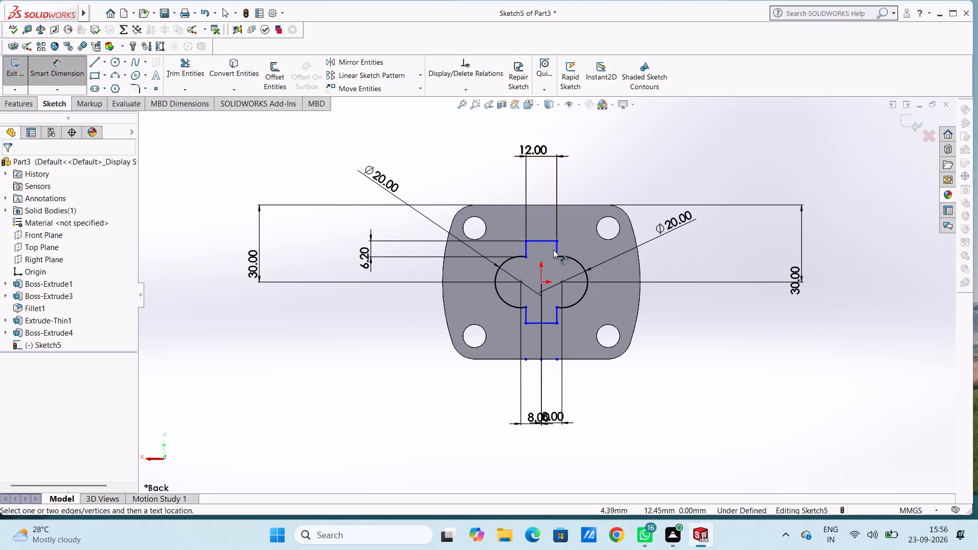
click(555, 248)
click(773, 255)
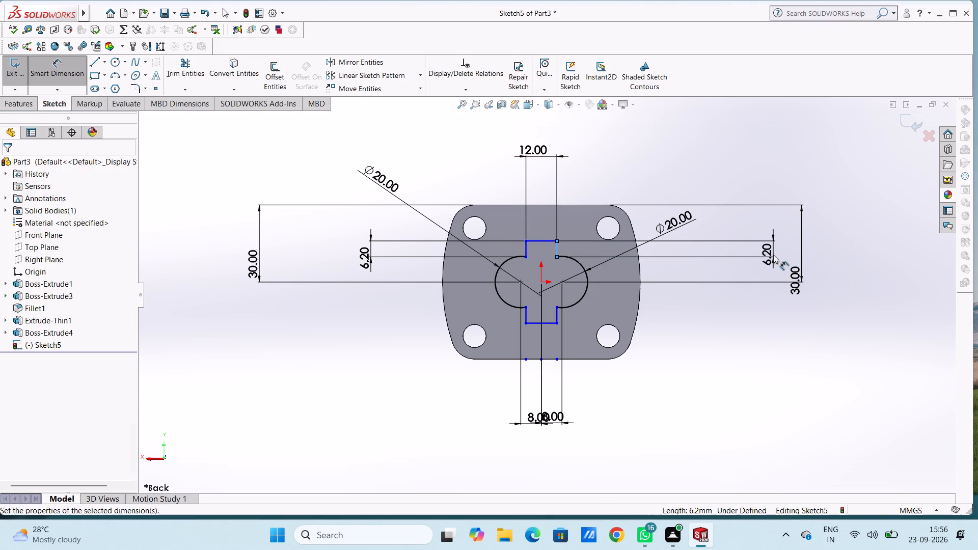
click(730, 238)
click(715, 180)
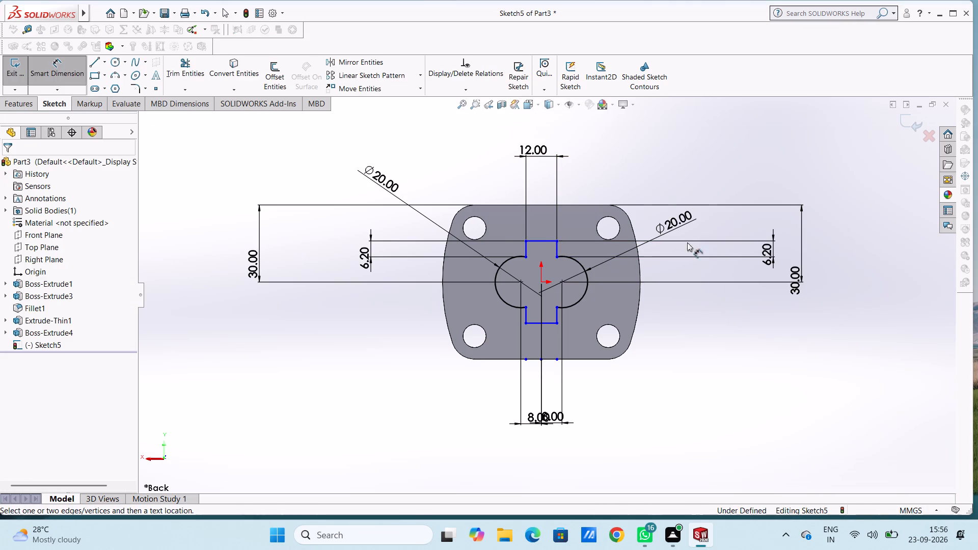
Dimension the lower tab's width and both of its short vertical sides, keeping the drawn sizes.
scroll(554, 328, down, 6)
scroll(541, 310, up, 2)
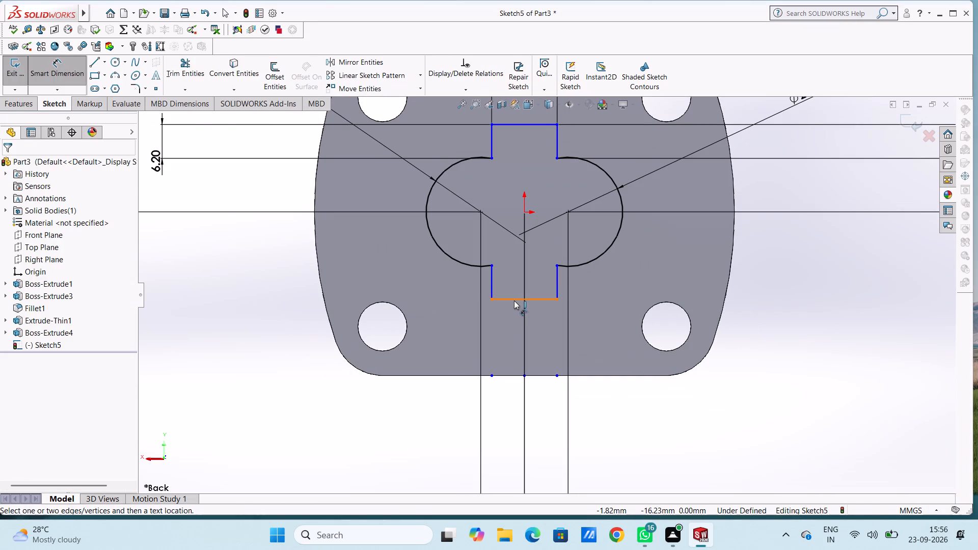
click(514, 300)
click(525, 439)
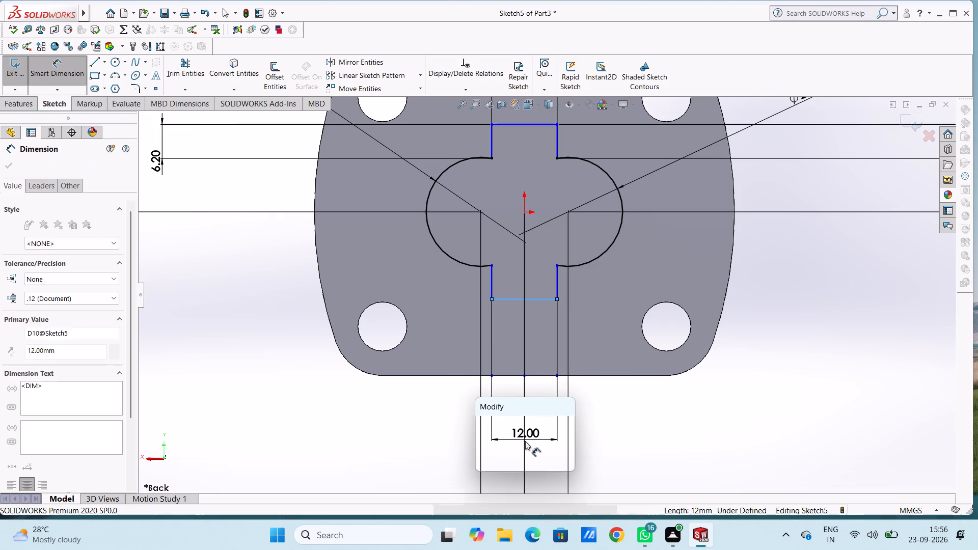
click(477, 425)
click(437, 432)
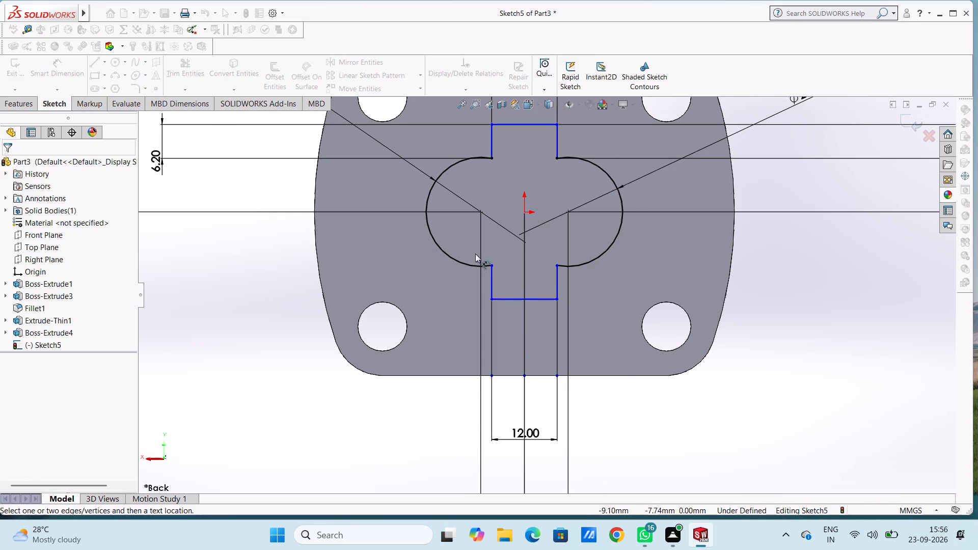
click(490, 283)
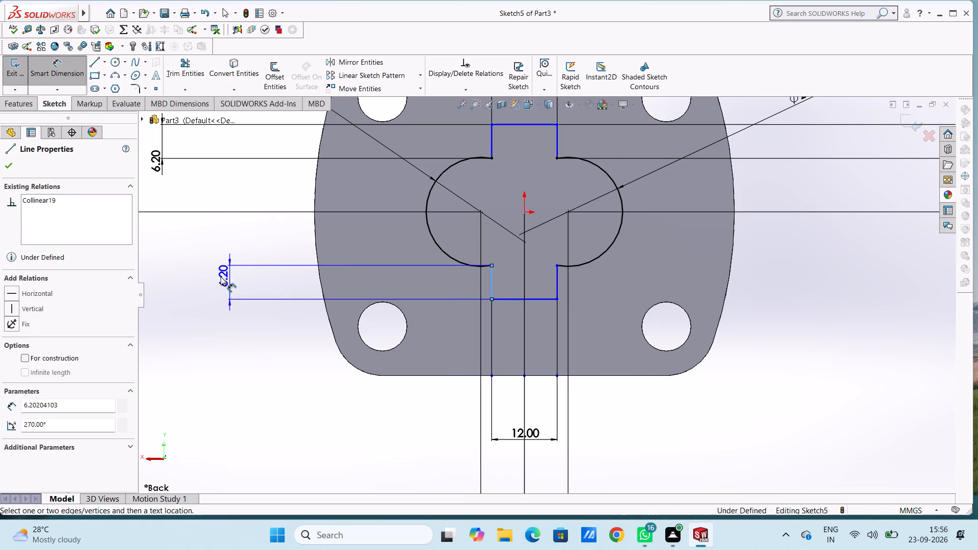
click(210, 282)
click(168, 266)
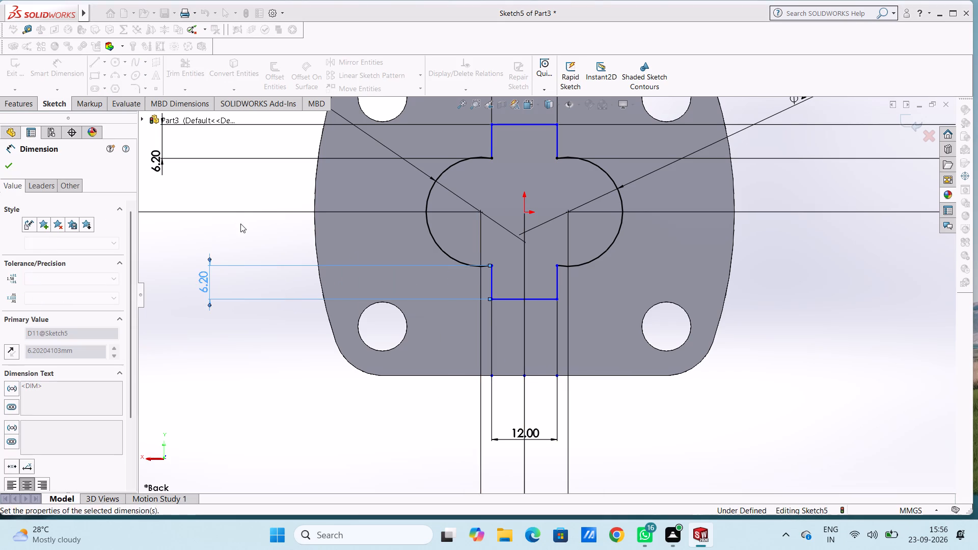
click(240, 224)
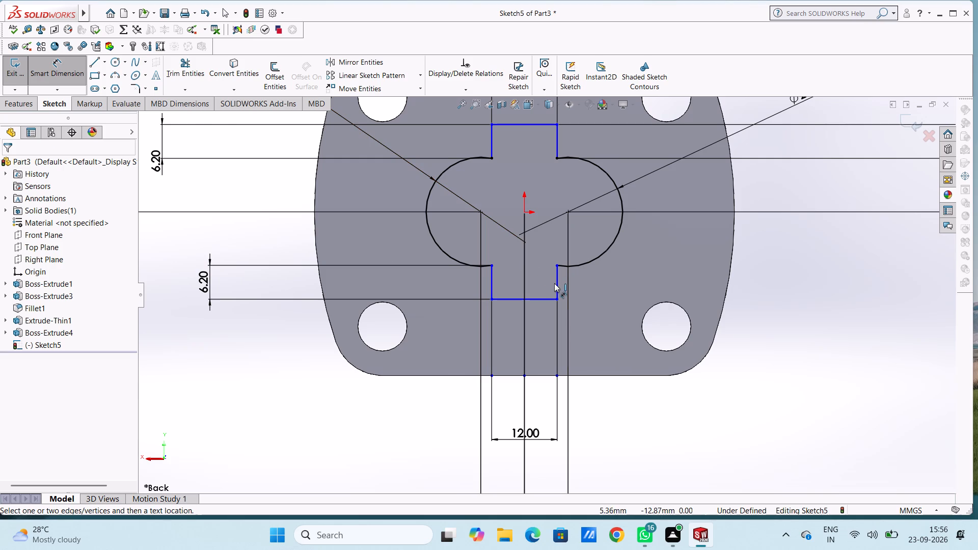
click(554, 283)
click(890, 315)
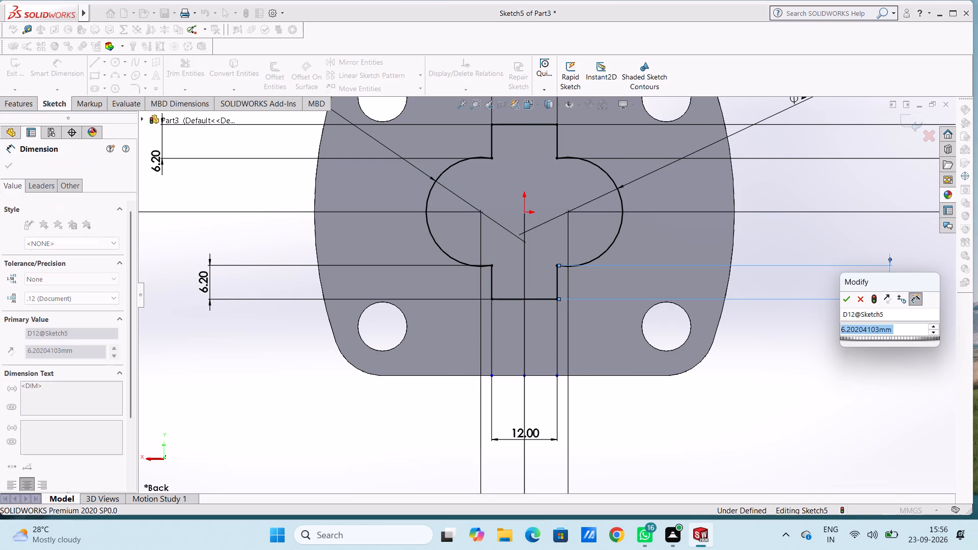
click(848, 299)
click(842, 245)
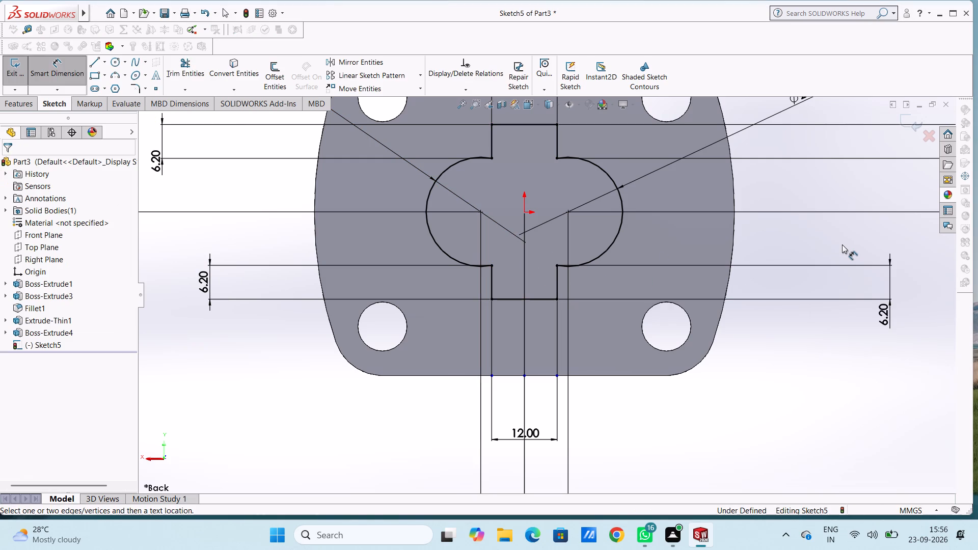
key(Escape)
key(Escape)
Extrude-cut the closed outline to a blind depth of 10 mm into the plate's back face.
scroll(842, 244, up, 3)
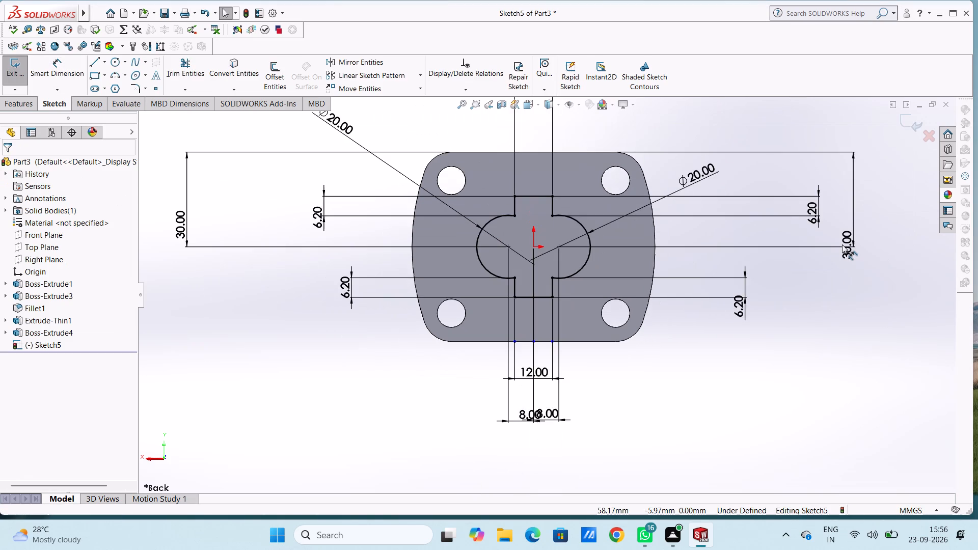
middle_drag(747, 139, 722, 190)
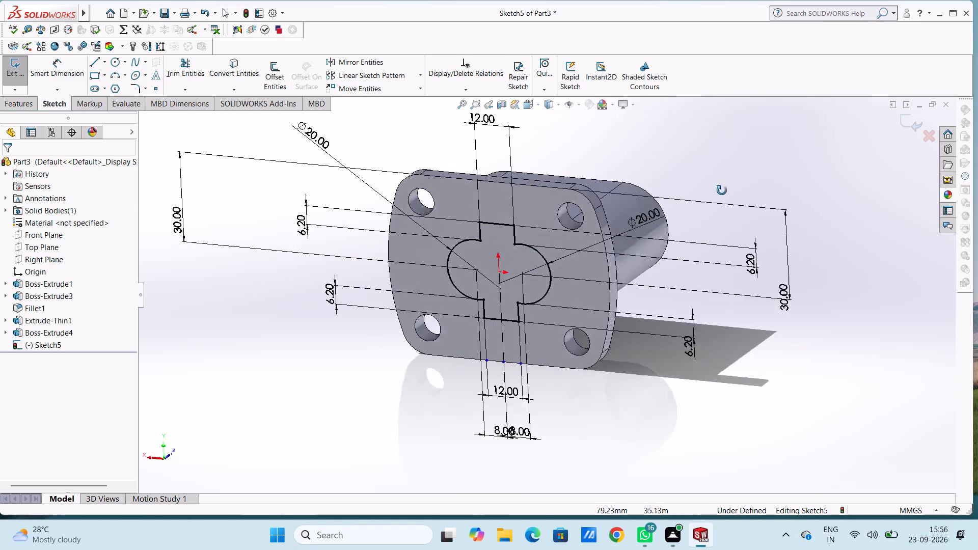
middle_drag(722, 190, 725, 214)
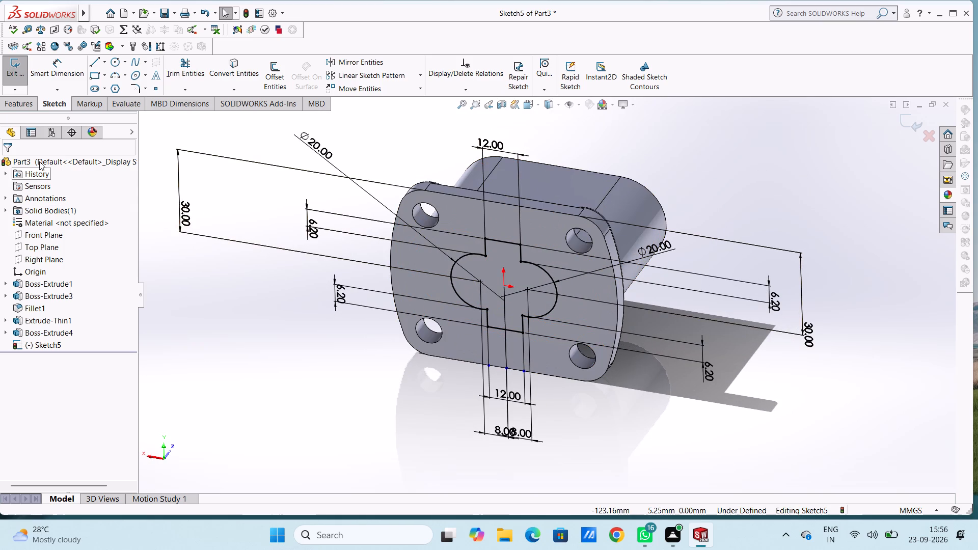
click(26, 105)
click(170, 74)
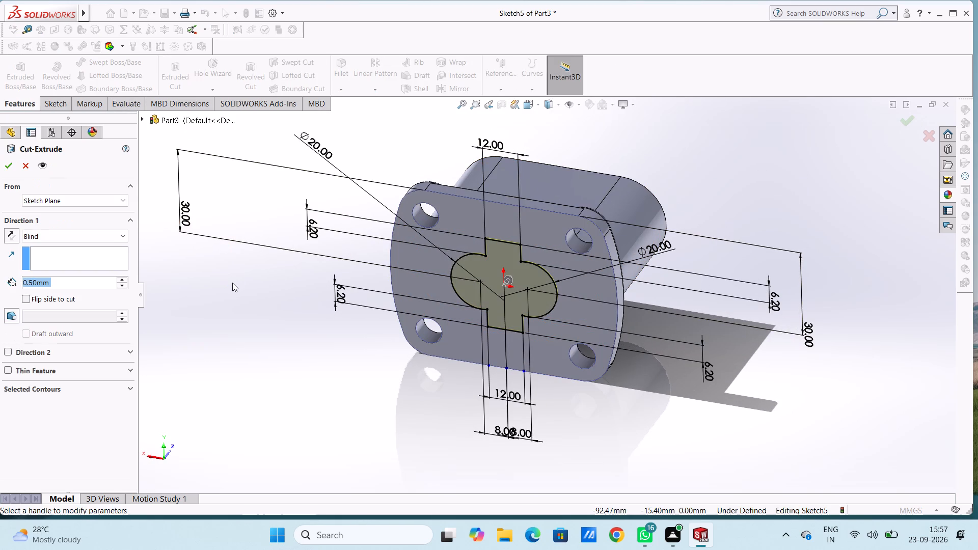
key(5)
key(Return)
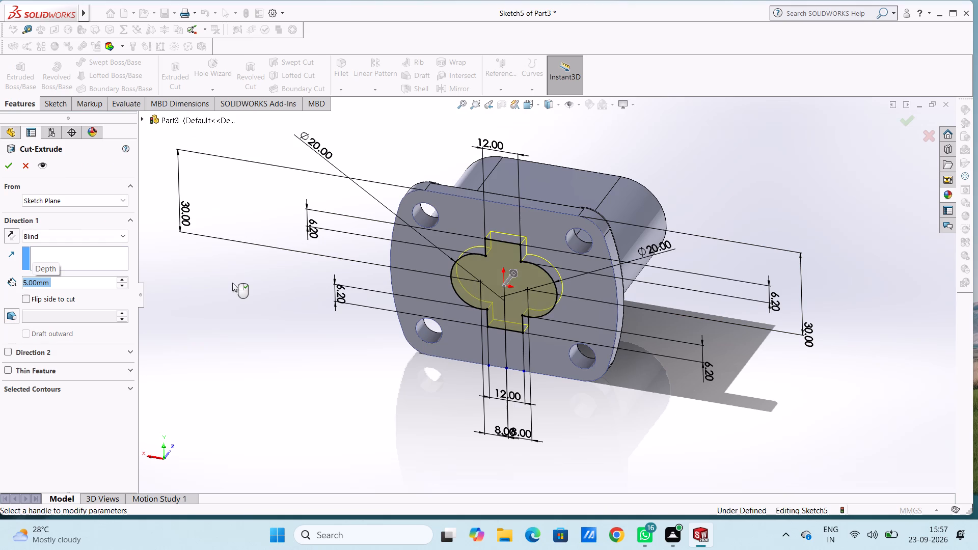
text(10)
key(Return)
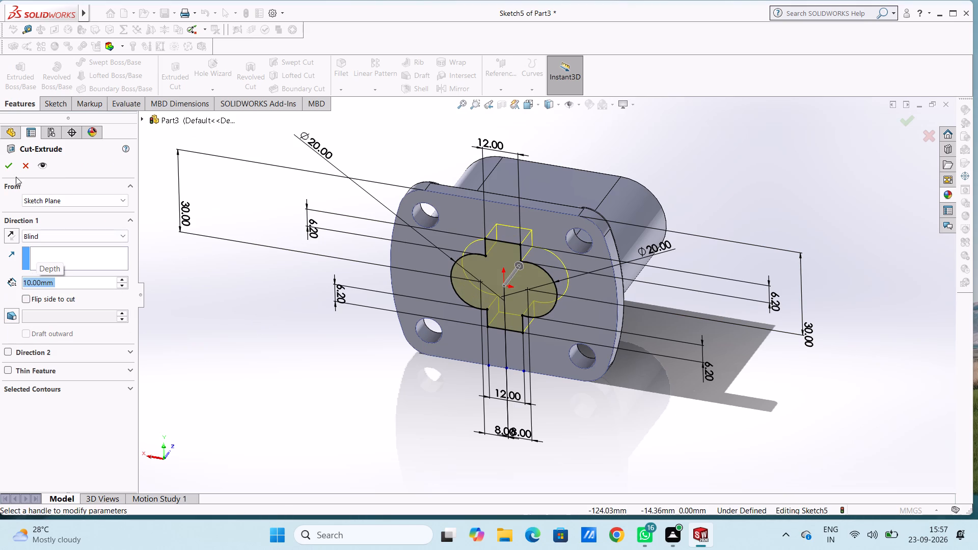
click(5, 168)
Examine the cut opening and its upper and lower tabs from several angles around the plate's back face.
middle_drag(235, 315, 238, 314)
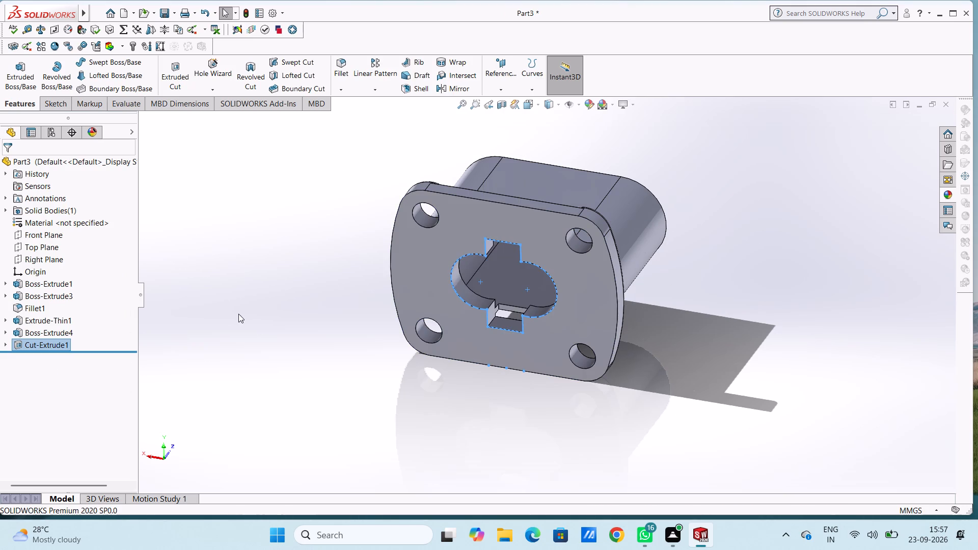
middle_drag(238, 314, 254, 268)
click(246, 277)
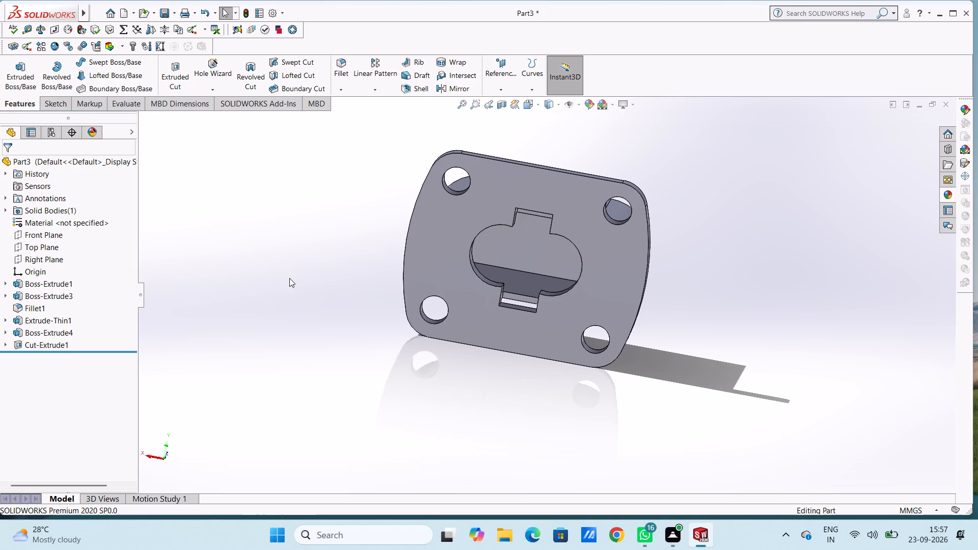
middle_drag(280, 279, 279, 314)
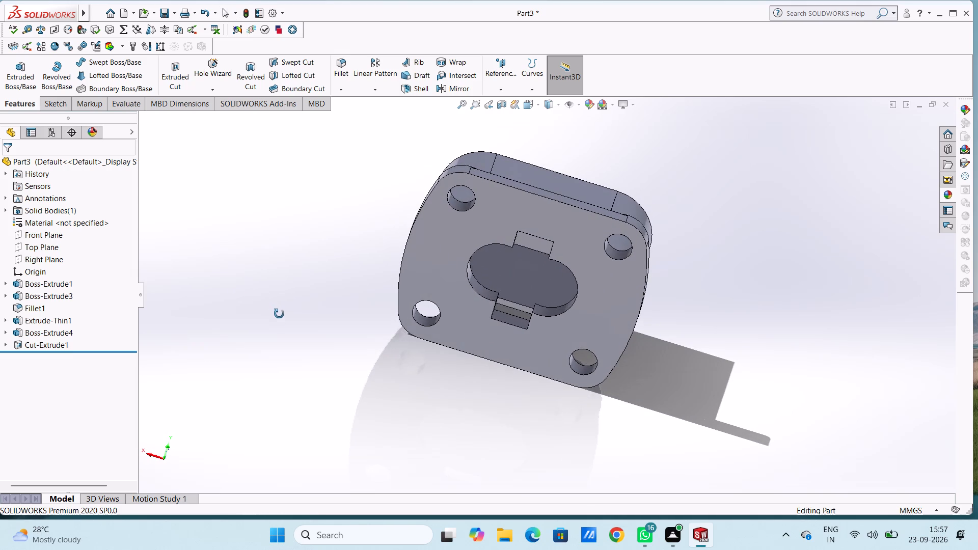
middle_drag(279, 314, 319, 243)
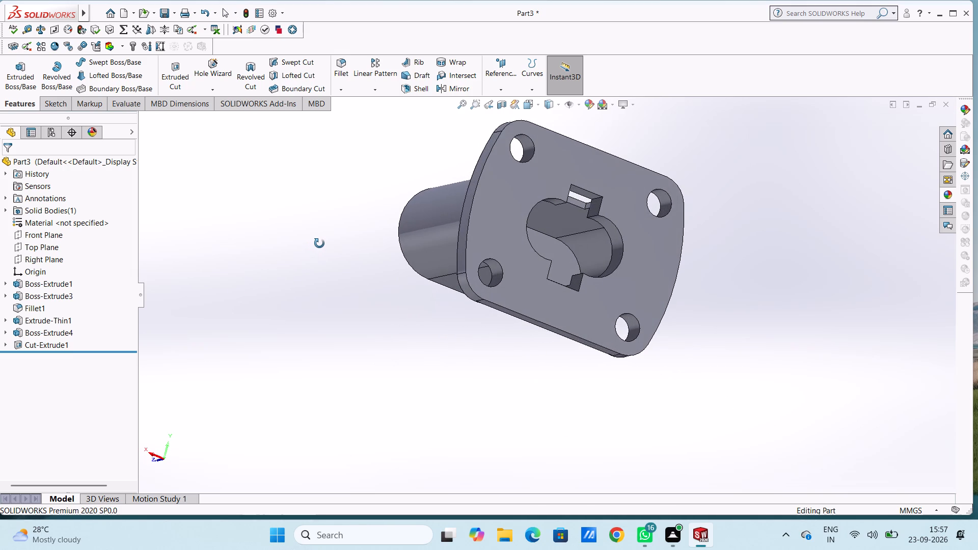
middle_drag(319, 243, 296, 257)
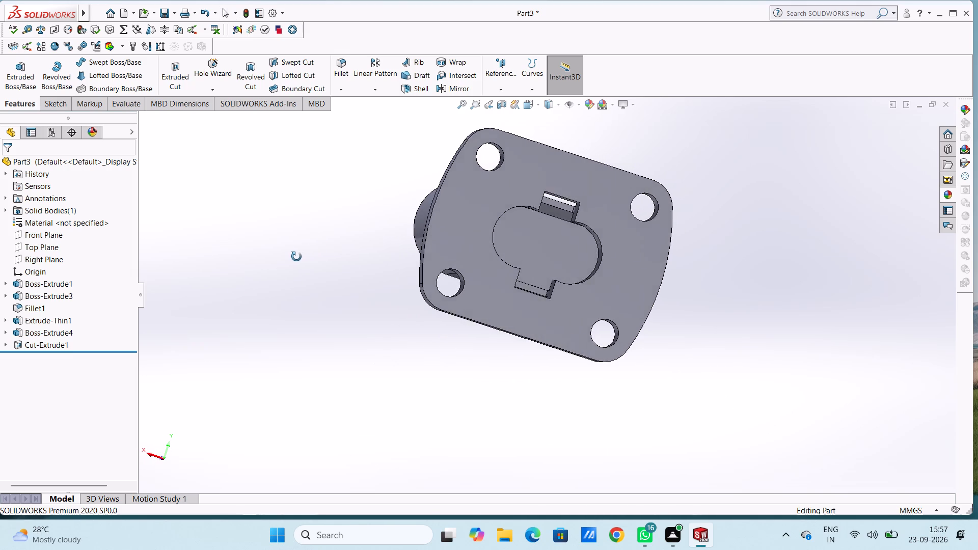
middle_drag(296, 257, 286, 265)
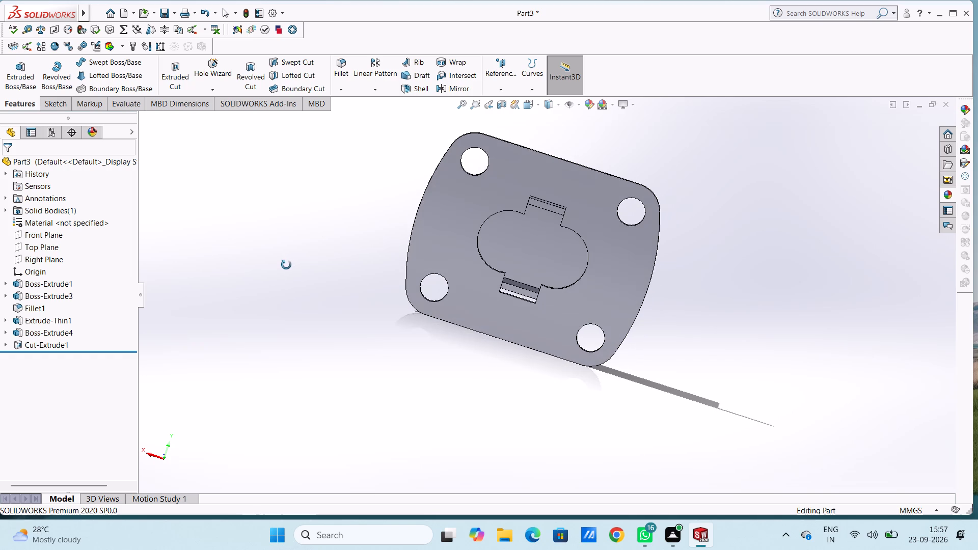
middle_drag(286, 265, 303, 265)
middle_click(303, 265)
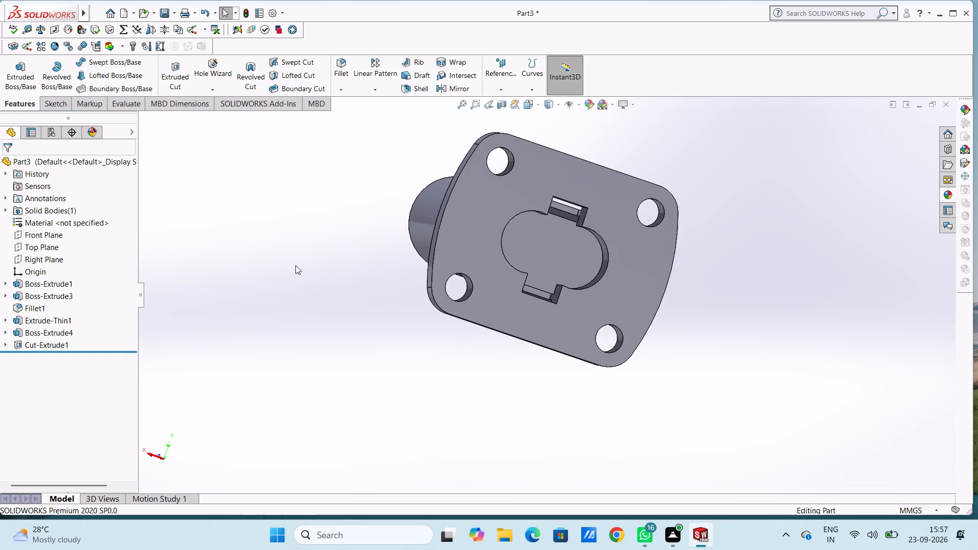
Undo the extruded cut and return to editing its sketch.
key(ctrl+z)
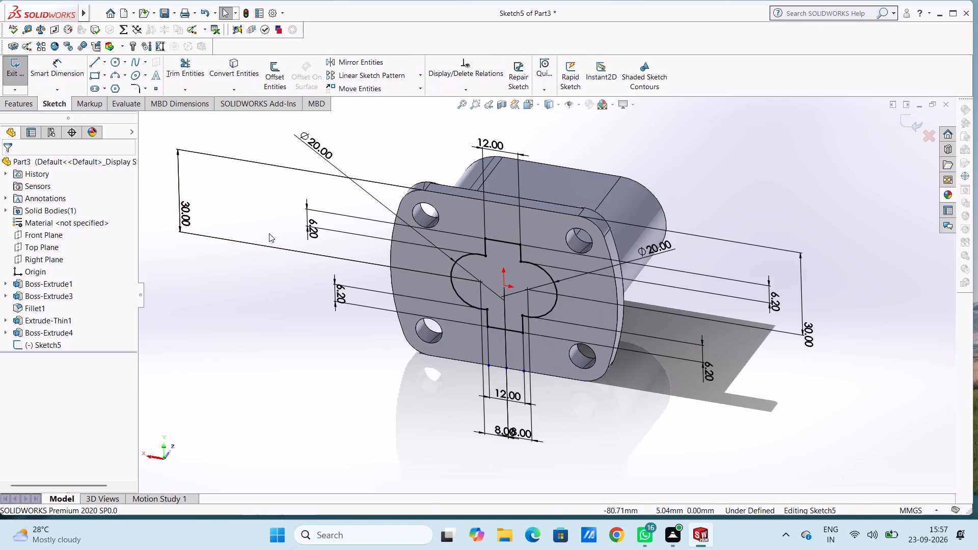
Set both short vertical sides of the upper tab to 4 mm.
click(307, 225)
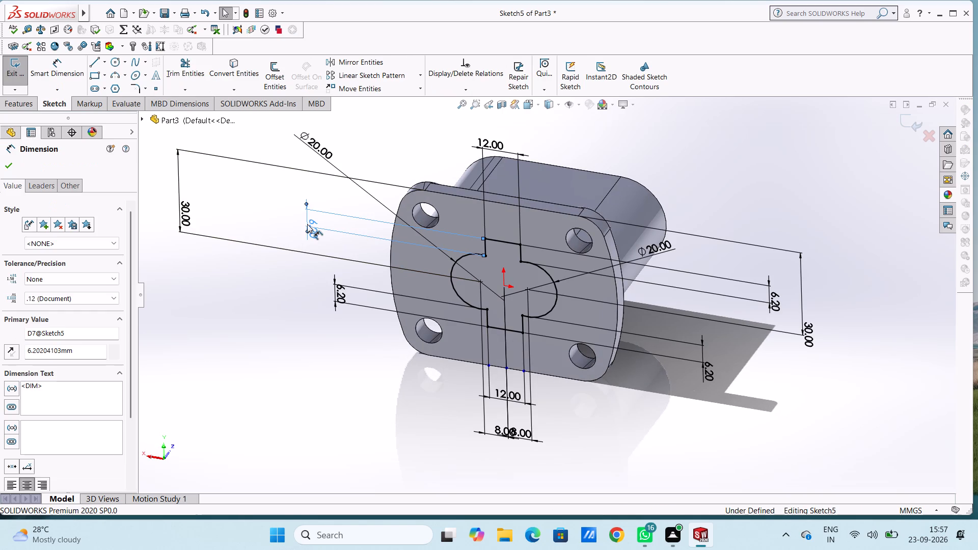
click(266, 212)
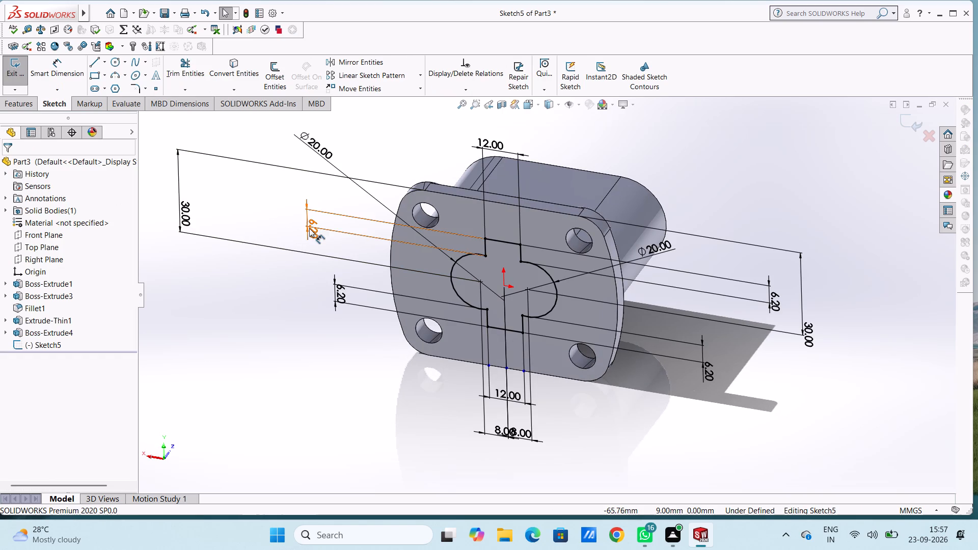
click(309, 228)
click(309, 228)
key(4)
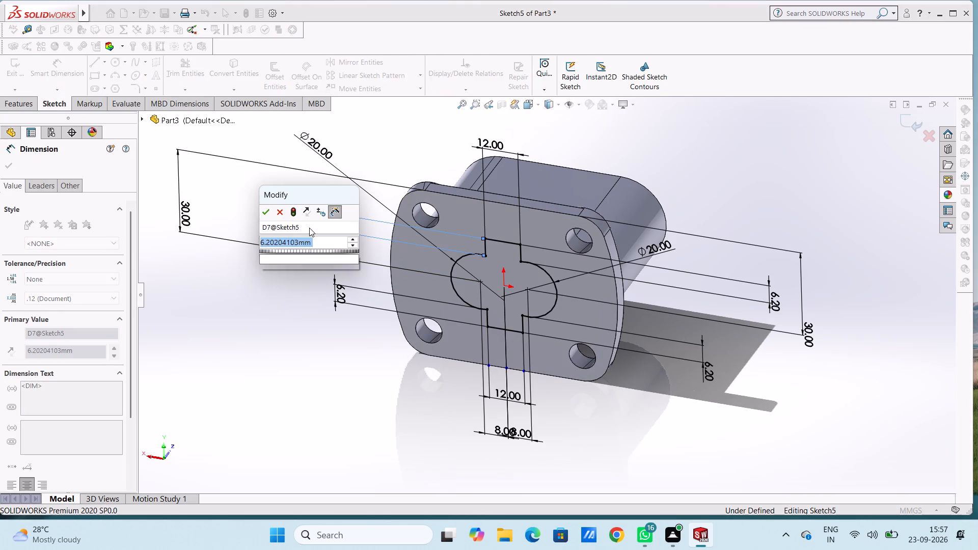
key(Return)
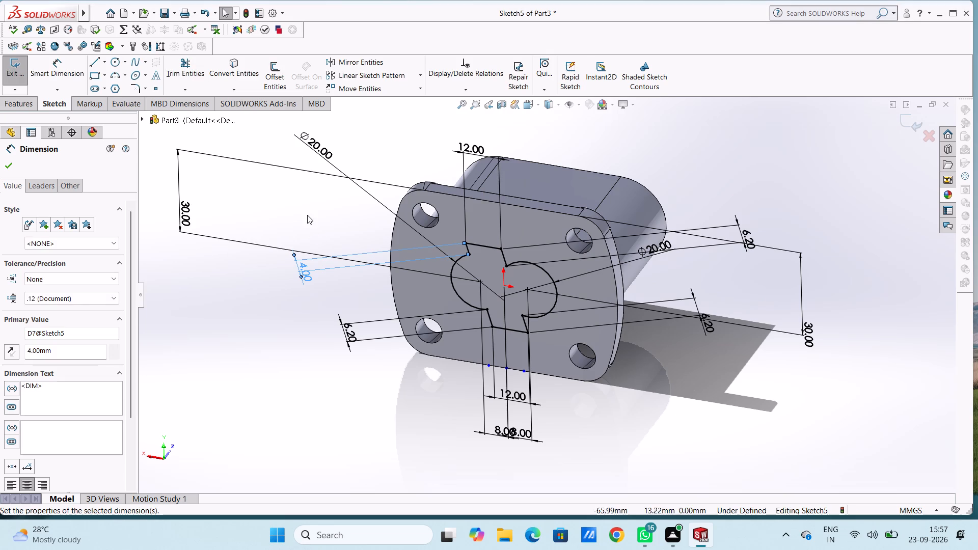
click(307, 215)
double_click(737, 229)
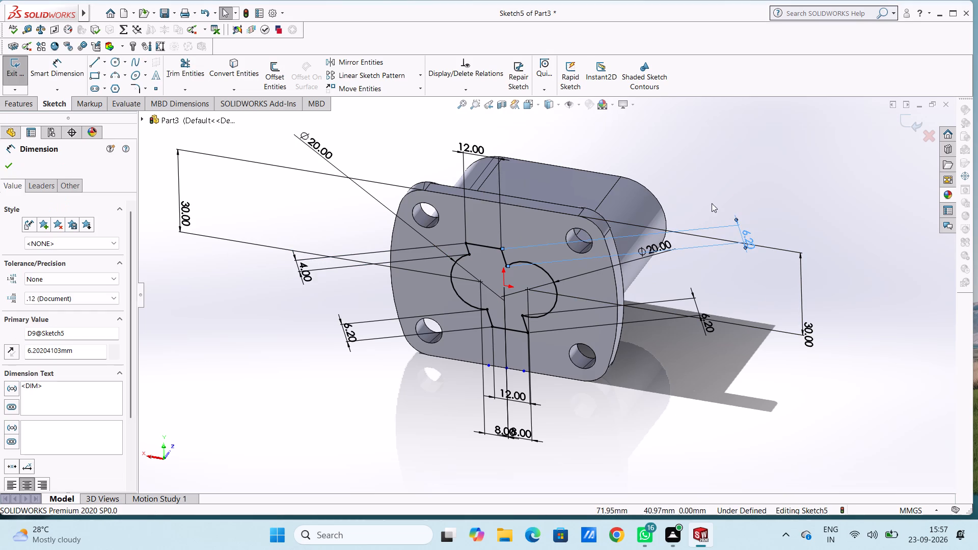
click(715, 198)
double_click(745, 232)
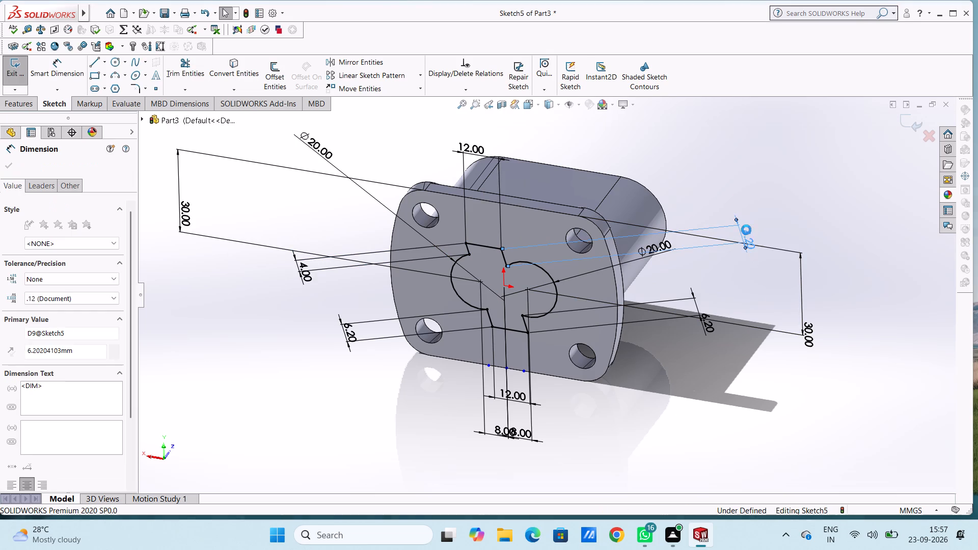
key(4)
key(Return)
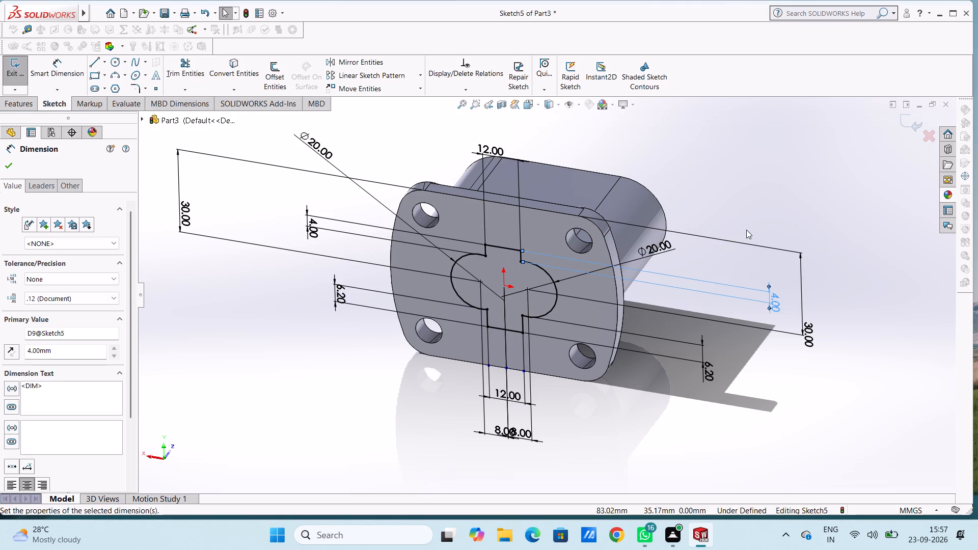
click(322, 384)
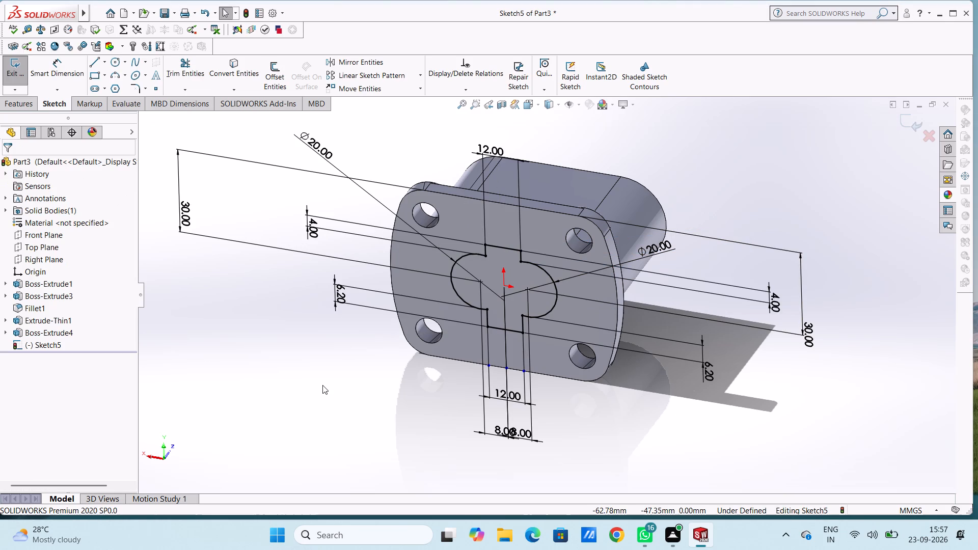
Set both short vertical sides of the lower tab to 4 mm.
key(ctrl+1)
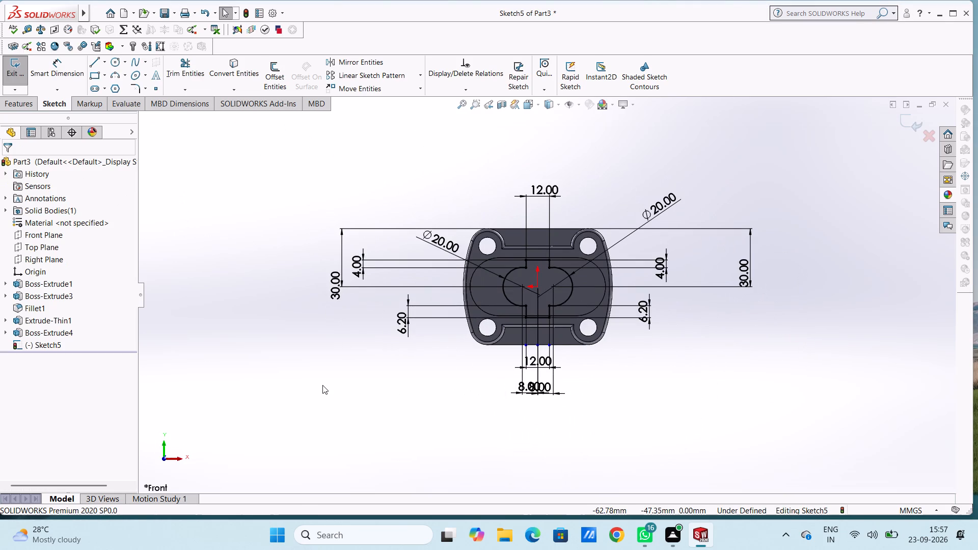
key(ctrl+2)
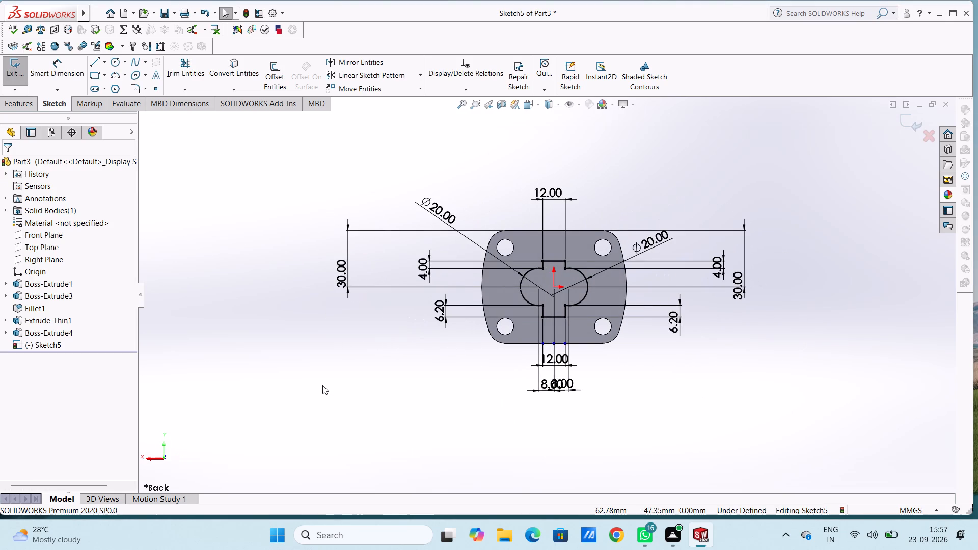
scroll(522, 341, down, 5)
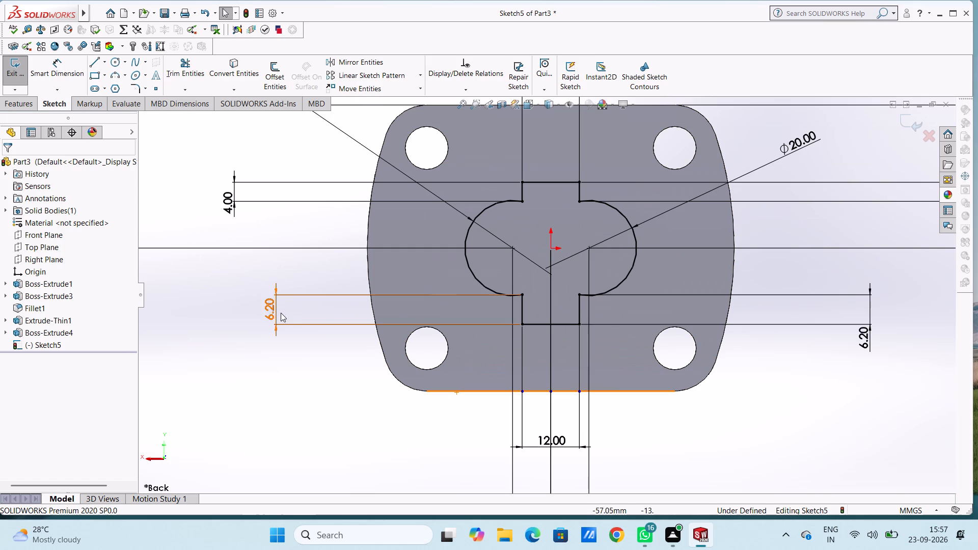
double_click(275, 312)
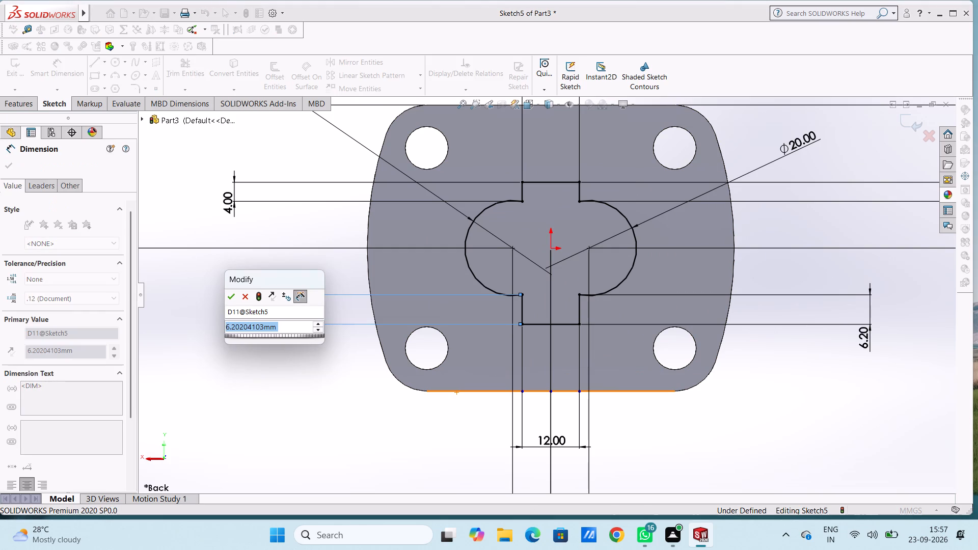
key(4)
key(Return)
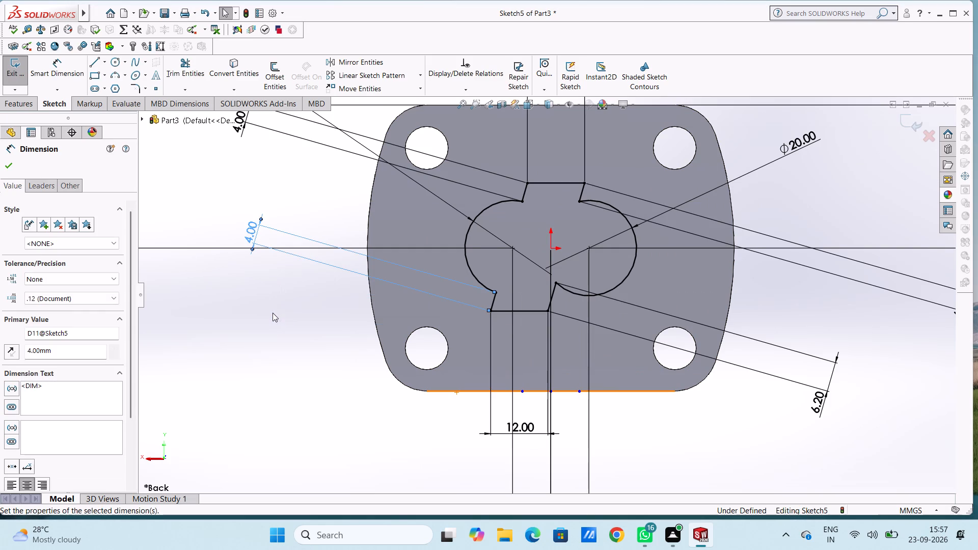
click(269, 361)
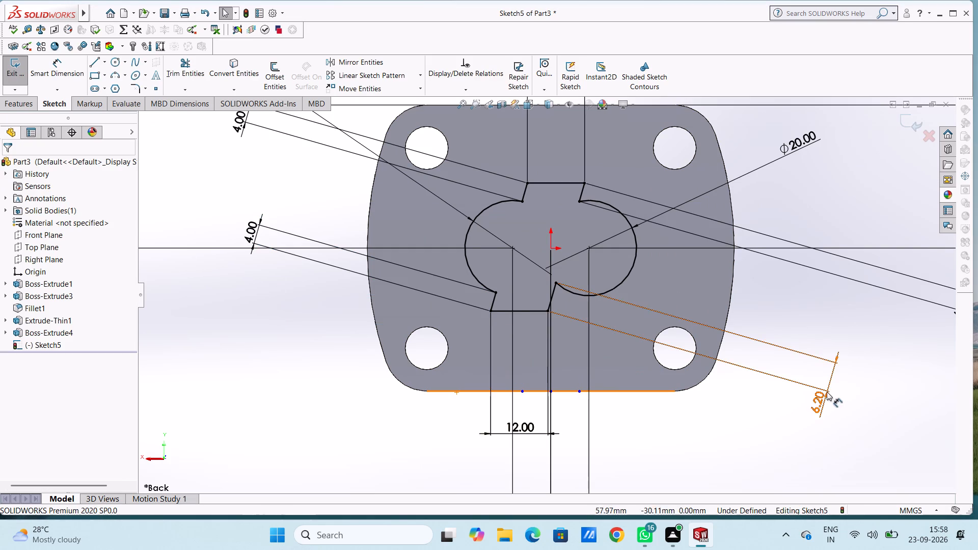
double_click(827, 391)
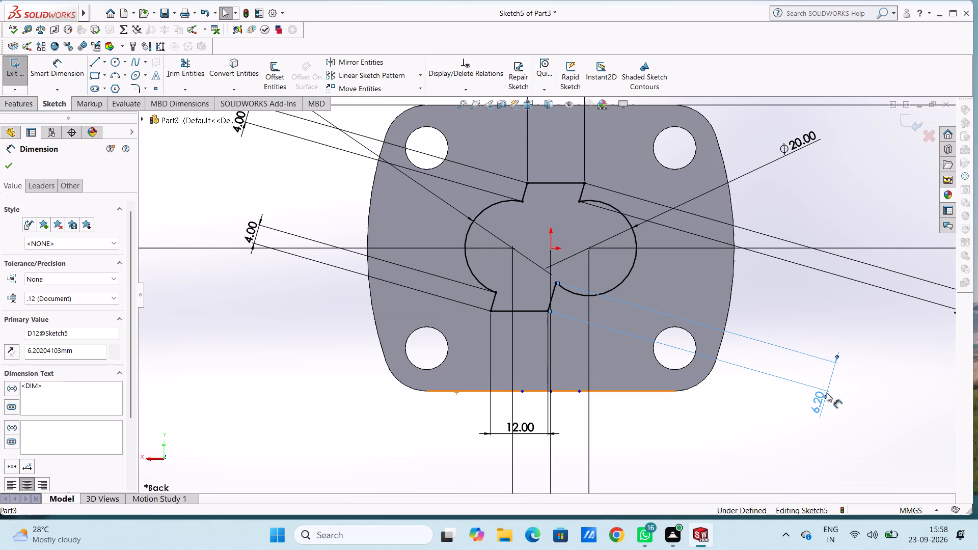
click(746, 457)
double_click(813, 406)
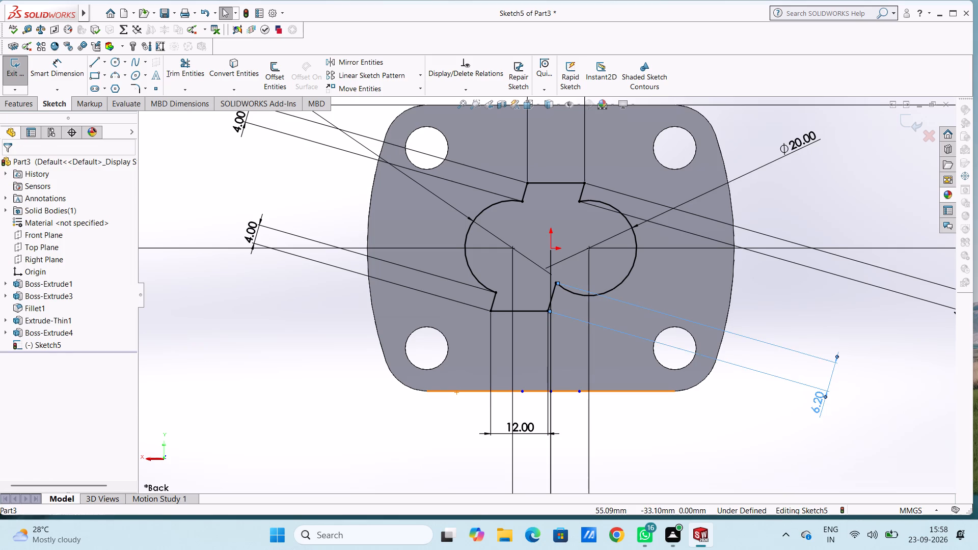
key(4)
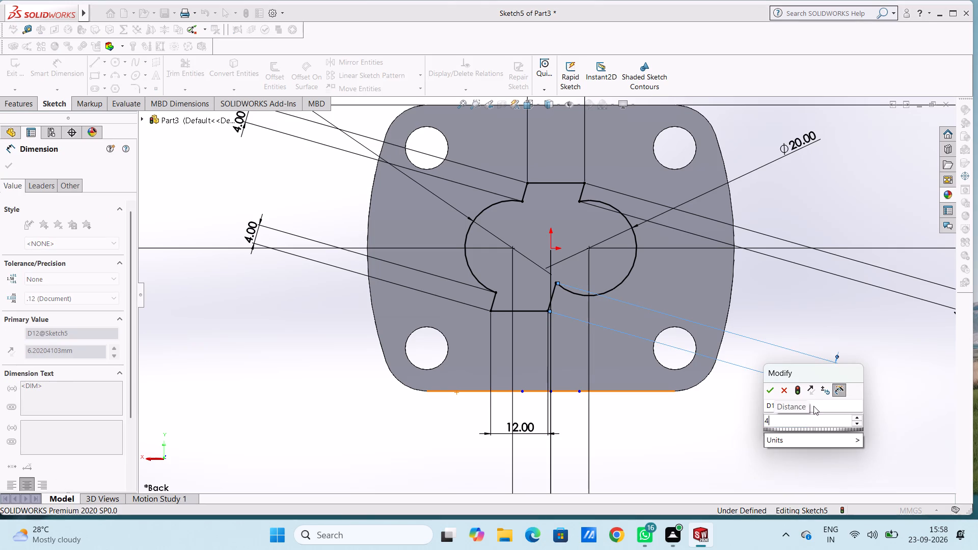
key(Return)
click(801, 402)
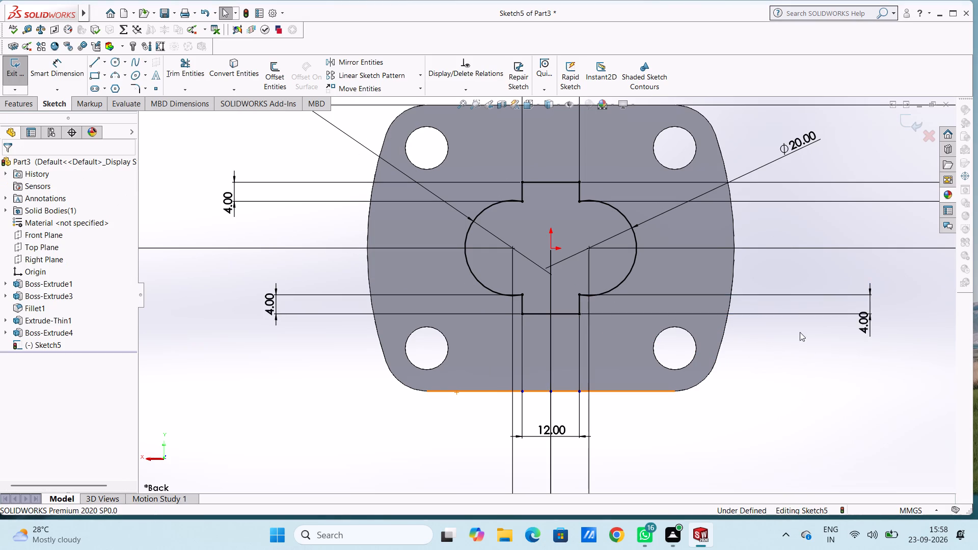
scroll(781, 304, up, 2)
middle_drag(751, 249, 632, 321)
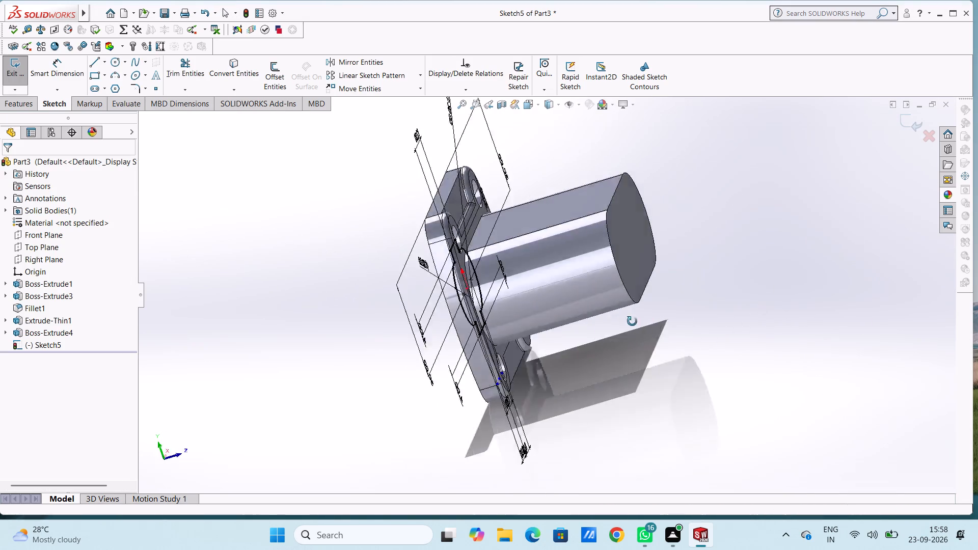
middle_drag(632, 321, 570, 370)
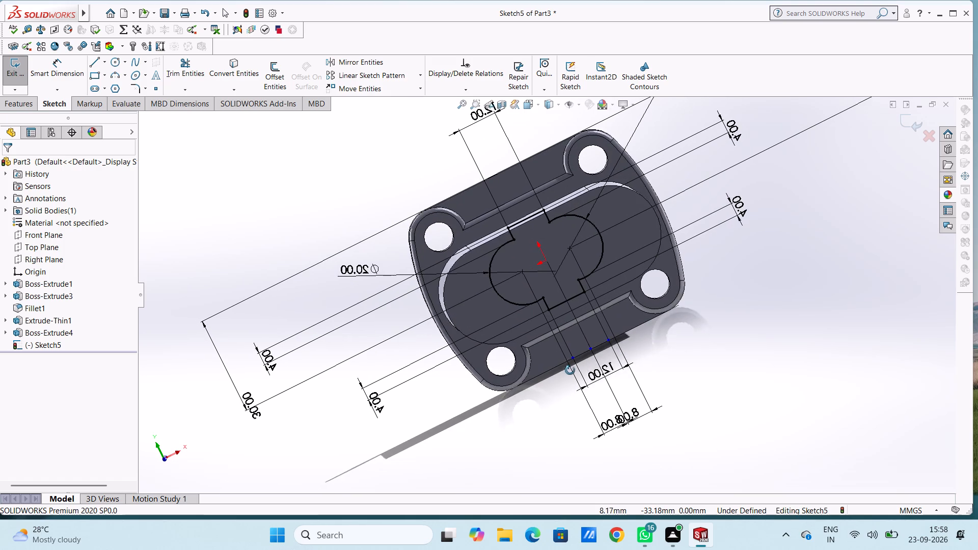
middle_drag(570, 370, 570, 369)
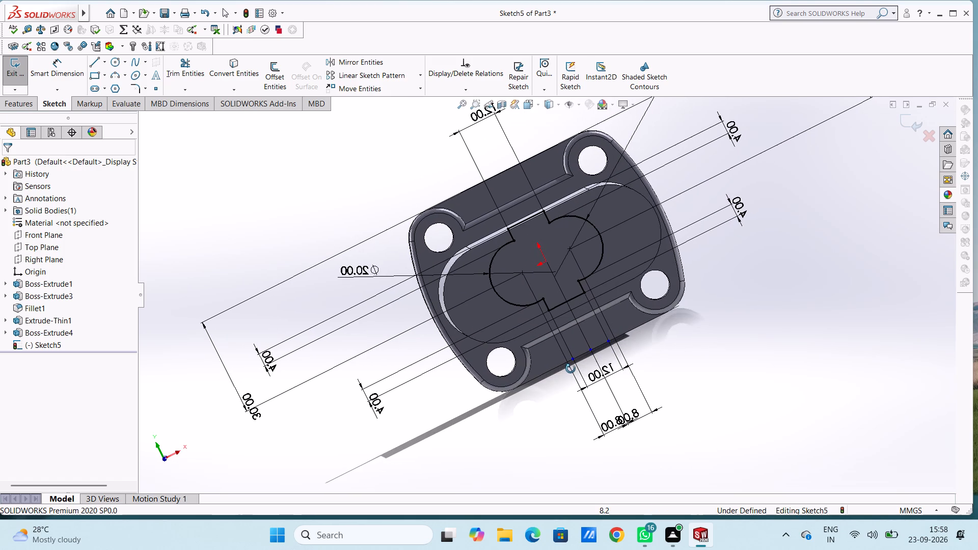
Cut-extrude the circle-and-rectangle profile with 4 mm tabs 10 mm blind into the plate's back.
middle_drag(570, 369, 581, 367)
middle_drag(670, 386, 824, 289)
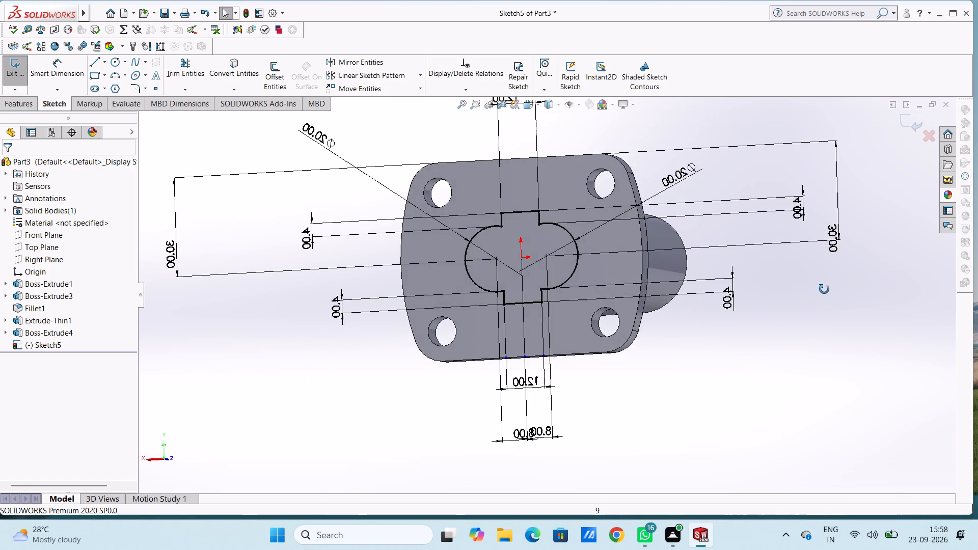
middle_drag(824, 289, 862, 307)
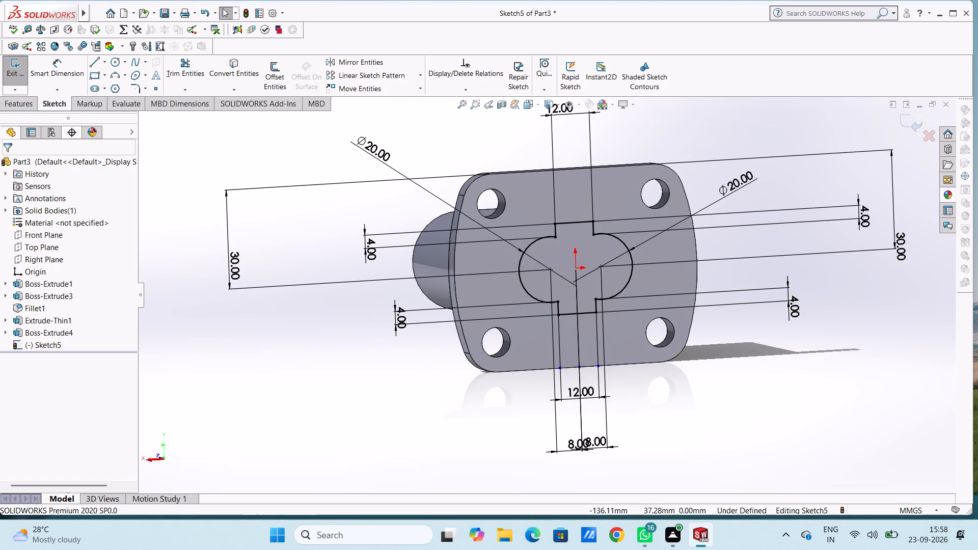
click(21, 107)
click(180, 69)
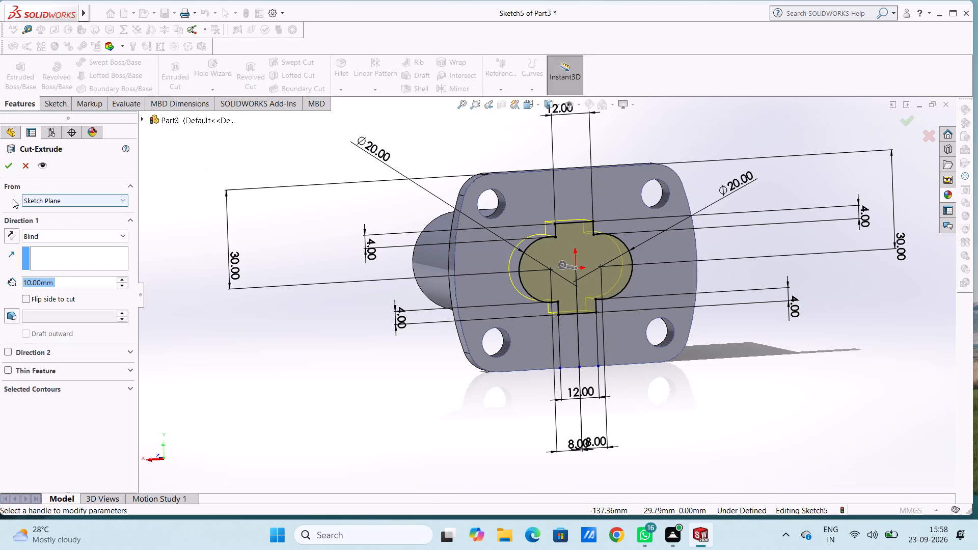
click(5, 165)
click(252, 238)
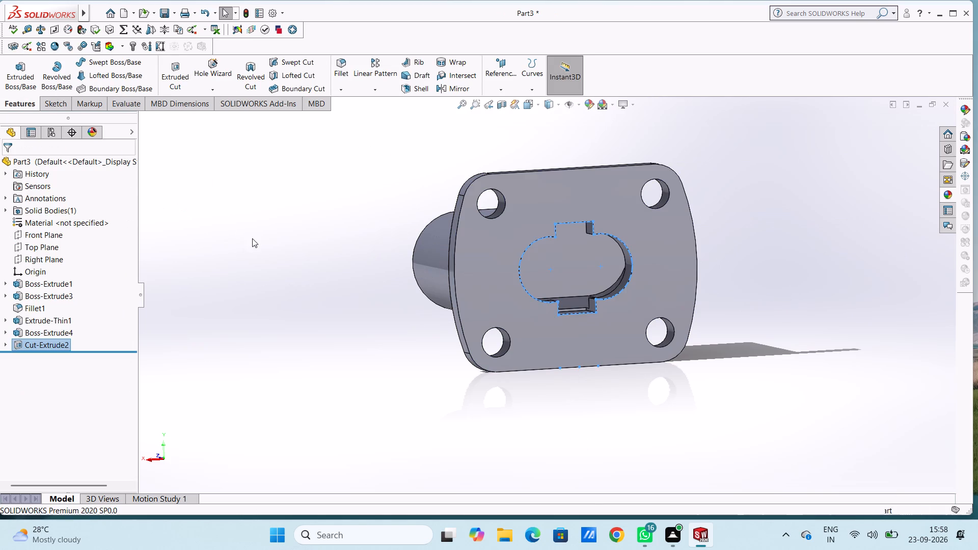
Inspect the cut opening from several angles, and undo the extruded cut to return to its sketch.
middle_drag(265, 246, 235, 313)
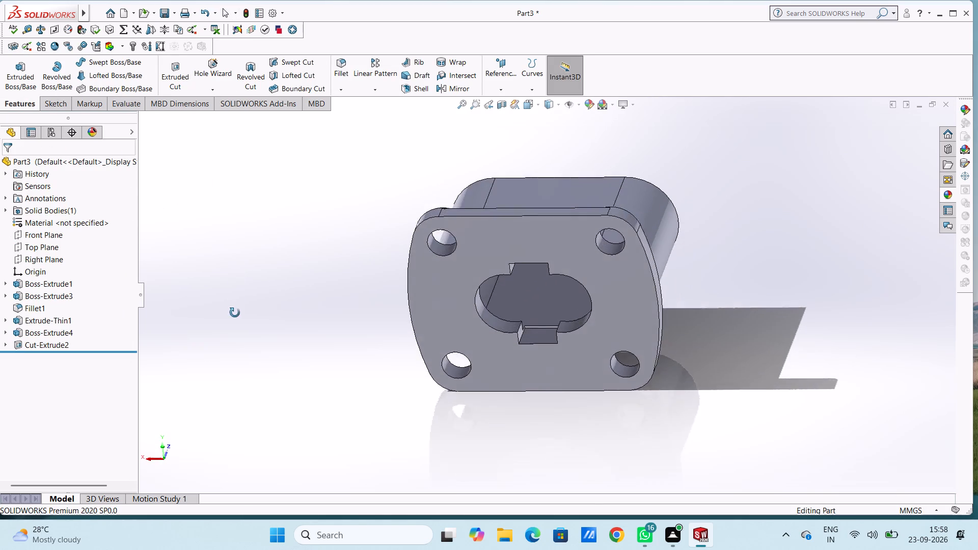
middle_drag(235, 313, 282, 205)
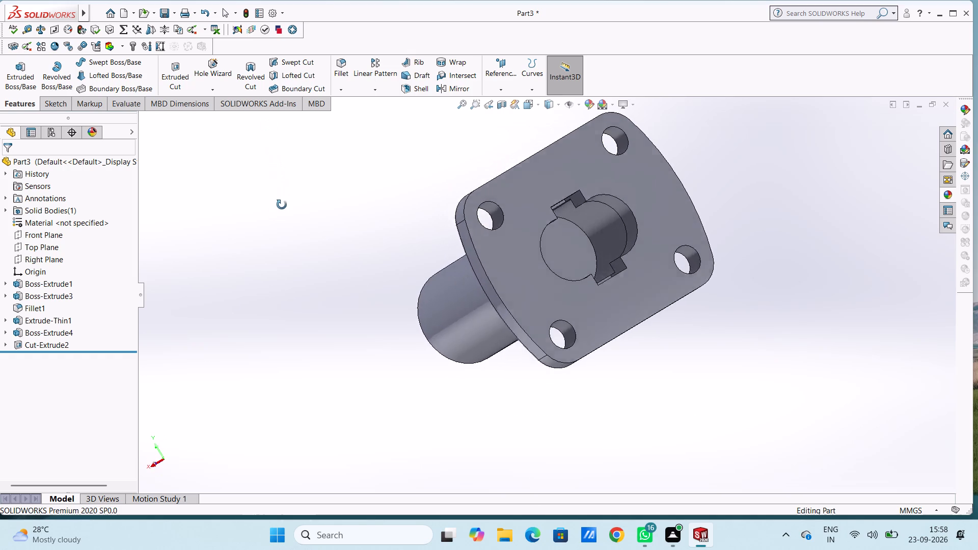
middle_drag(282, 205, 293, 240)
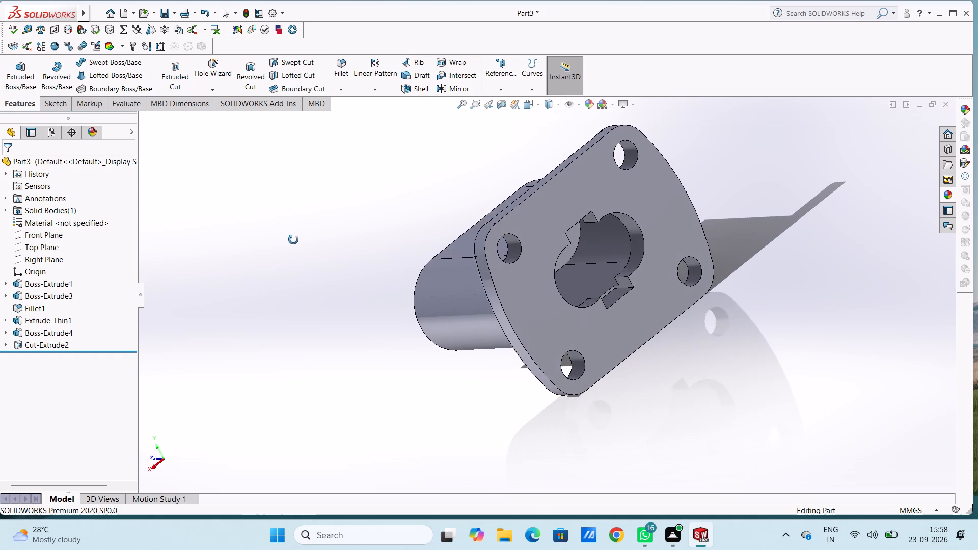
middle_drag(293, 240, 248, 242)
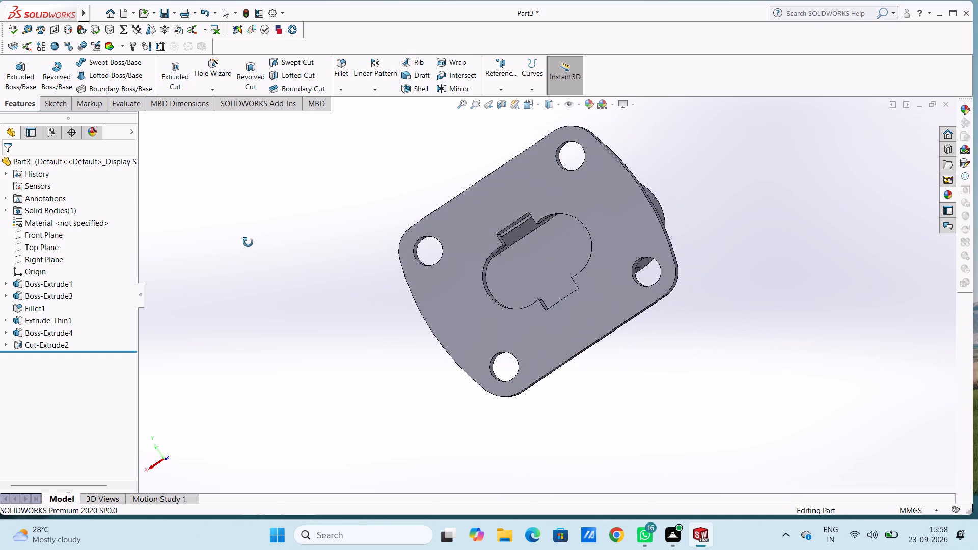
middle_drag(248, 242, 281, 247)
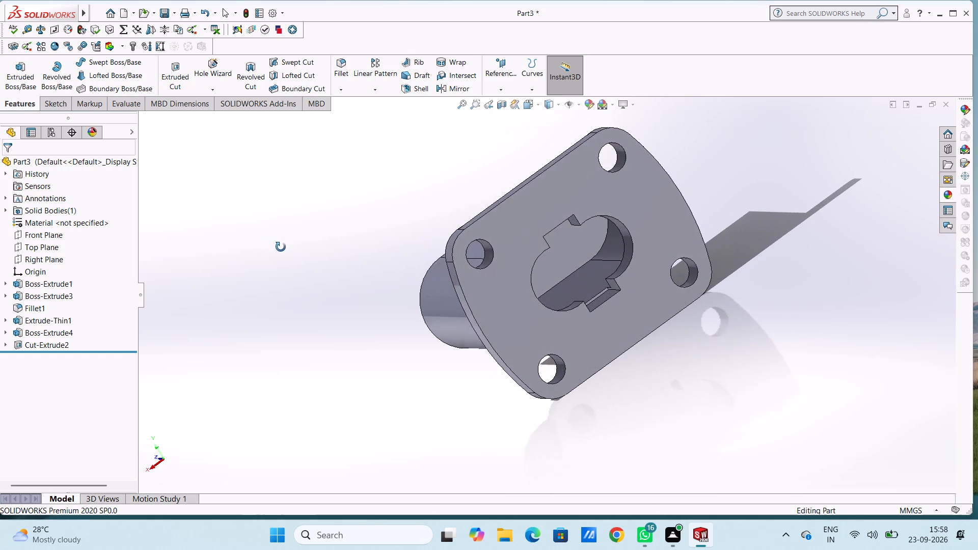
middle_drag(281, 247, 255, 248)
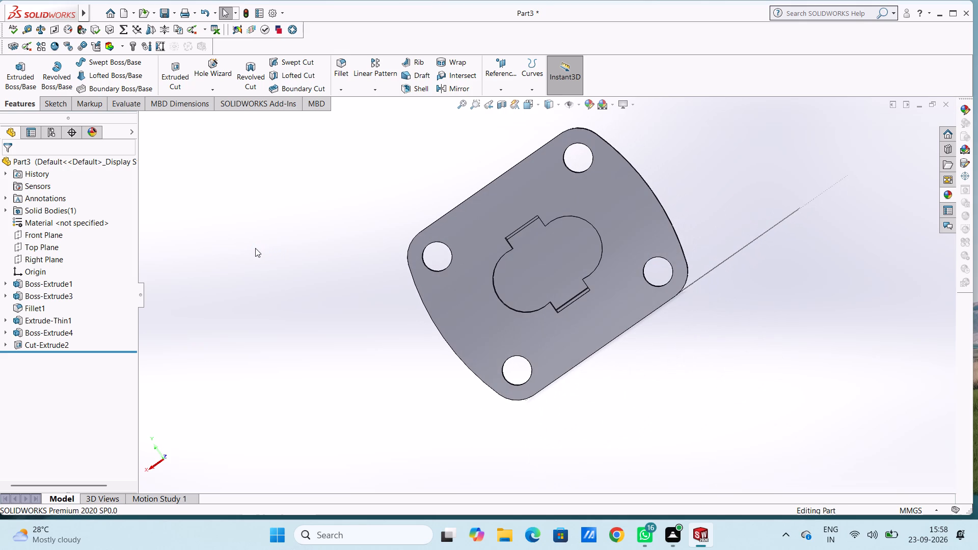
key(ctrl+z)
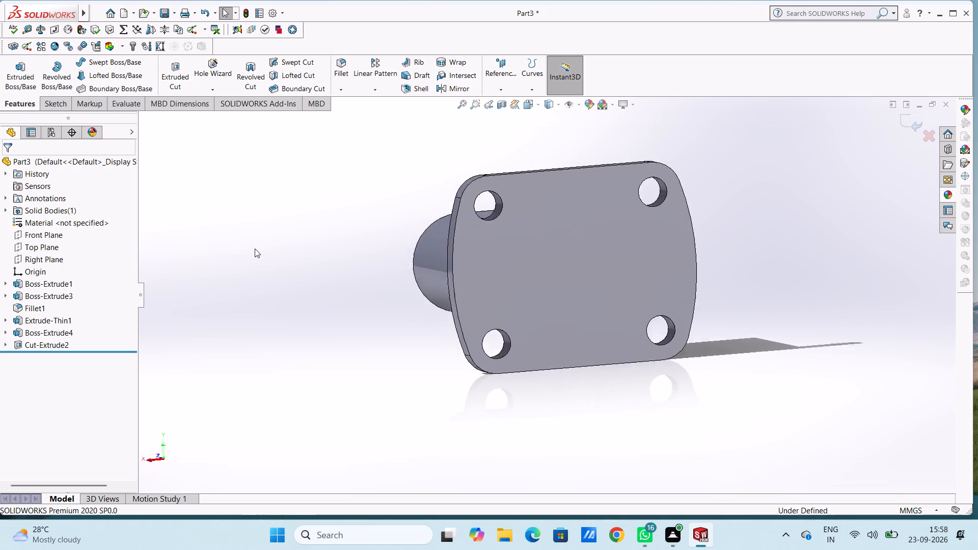
Set both short vertical sides of the upper tab to 3.8 mm.
double_click(368, 244)
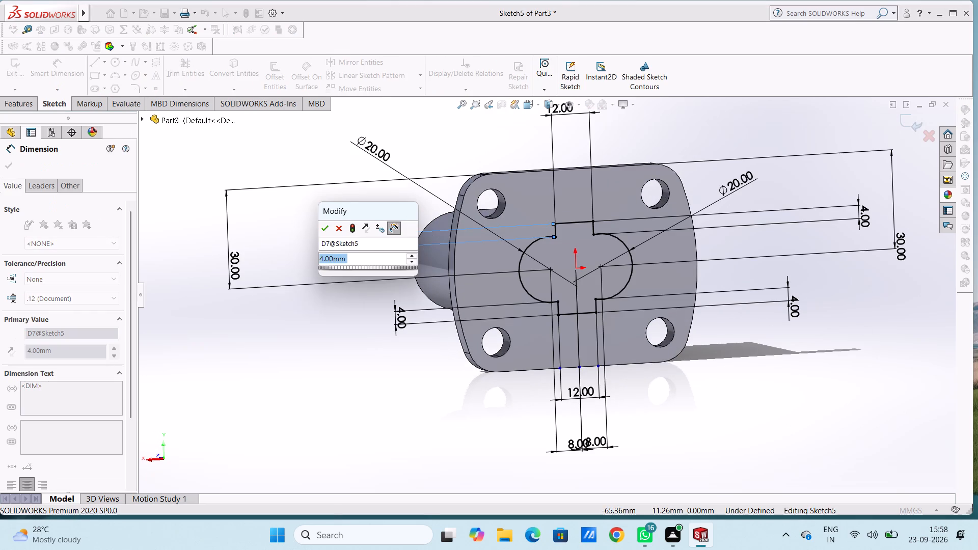
text(3.8)
key(Return)
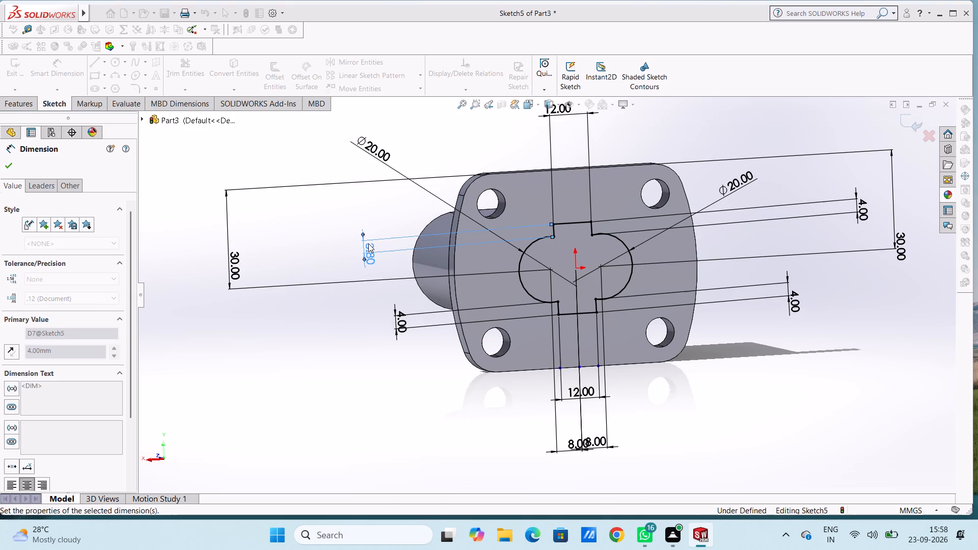
click(322, 153)
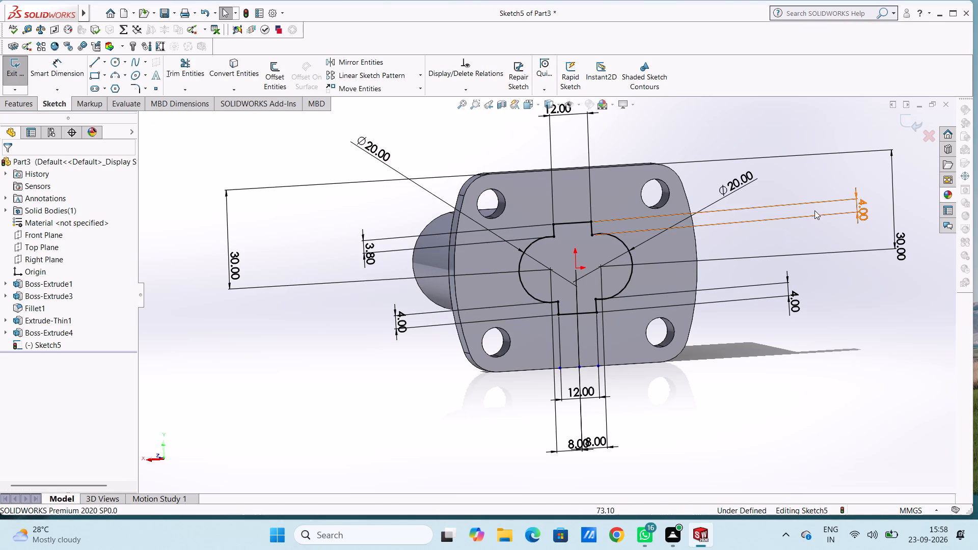
double_click(862, 207)
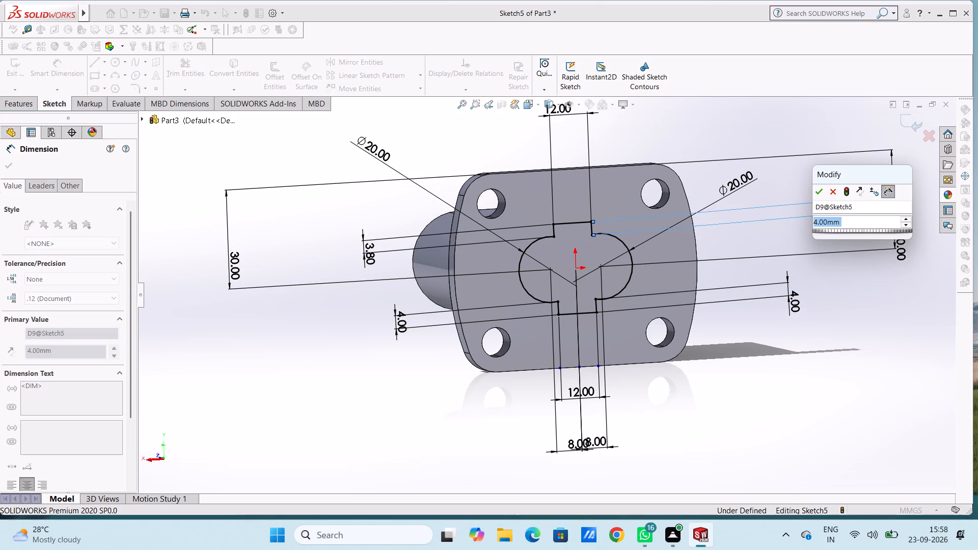
text(3.8)
key(Return)
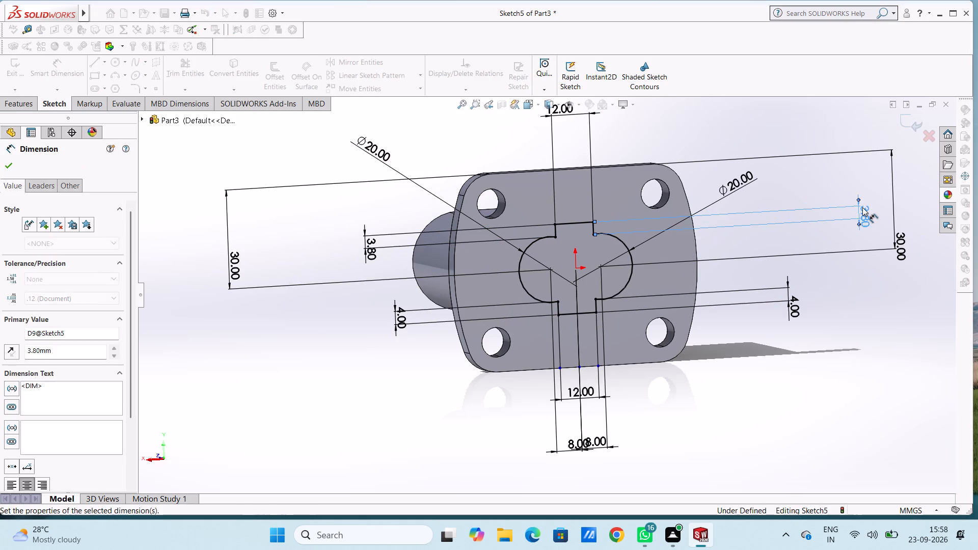
click(746, 379)
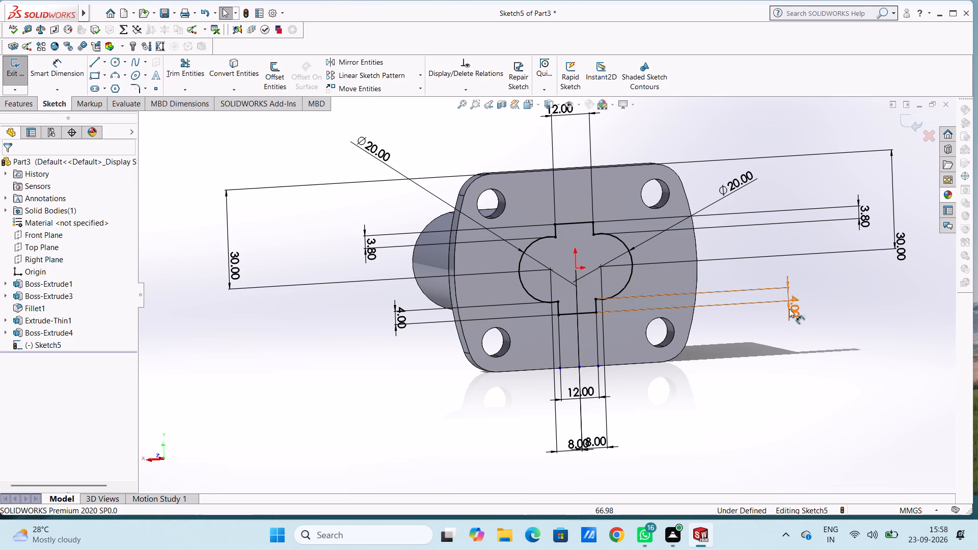
Set both short vertical sides of the lower tab to 3.8 mm.
double_click(791, 294)
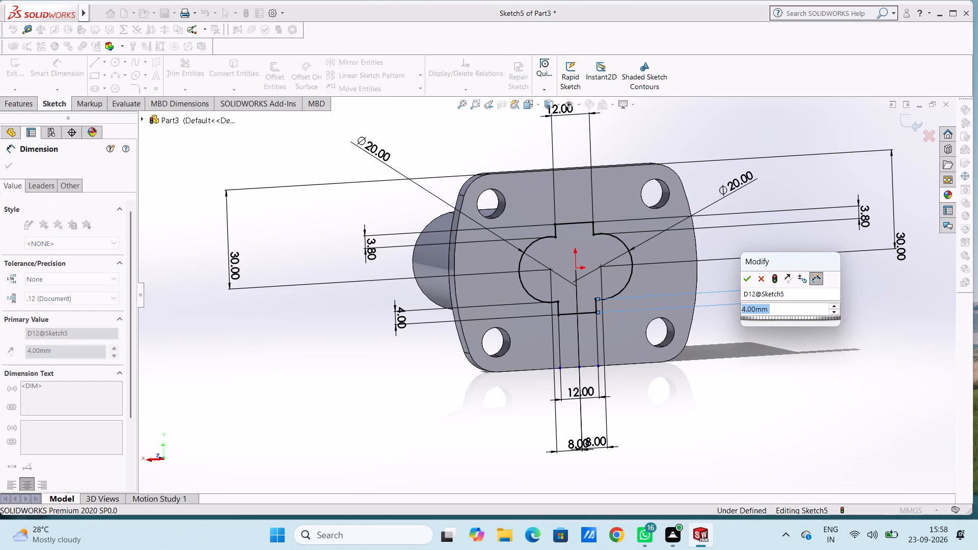
text(3.8)
key(Return)
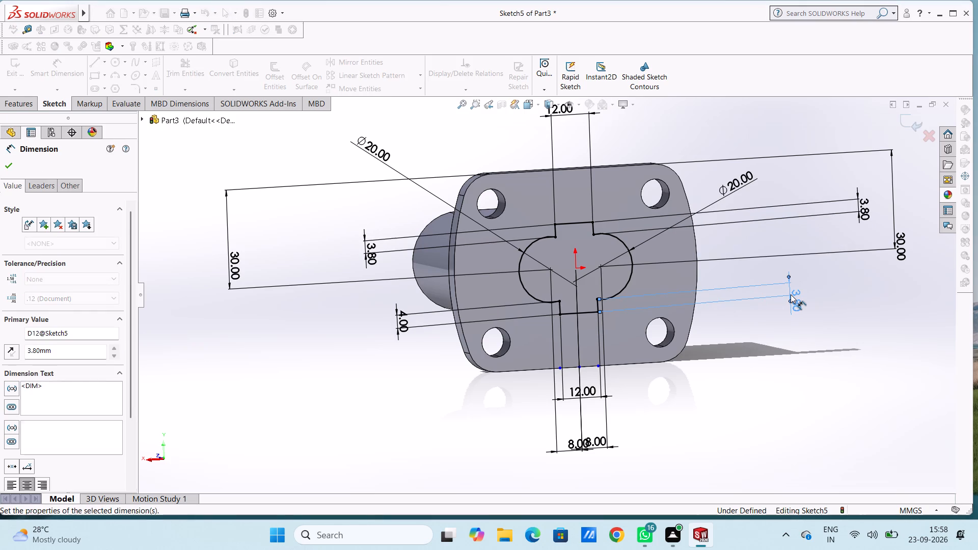
click(403, 387)
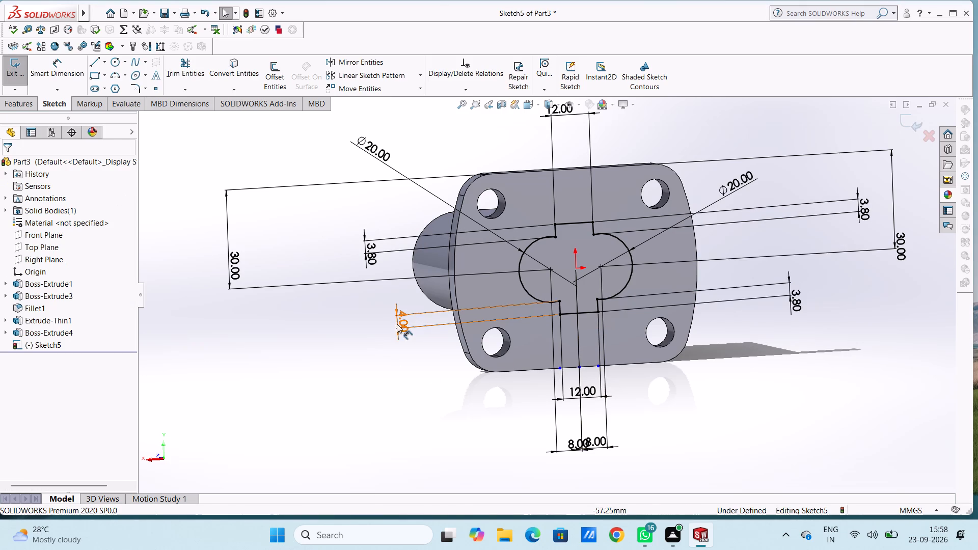
double_click(397, 324)
text(3.8)
key(Return)
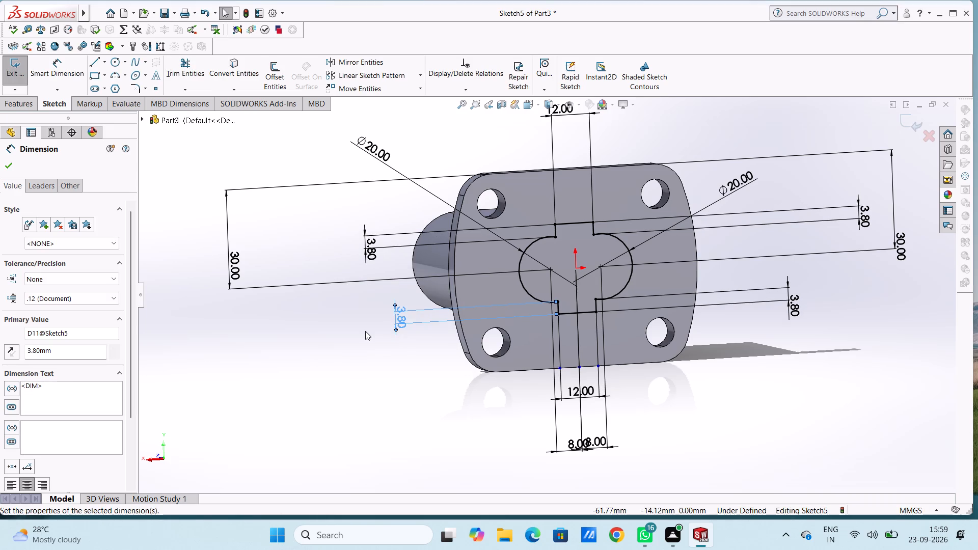
click(361, 333)
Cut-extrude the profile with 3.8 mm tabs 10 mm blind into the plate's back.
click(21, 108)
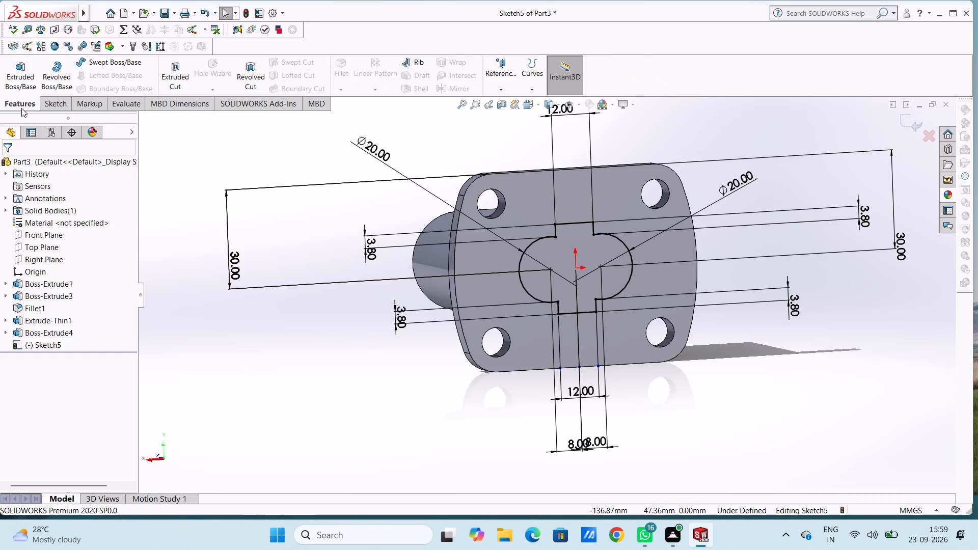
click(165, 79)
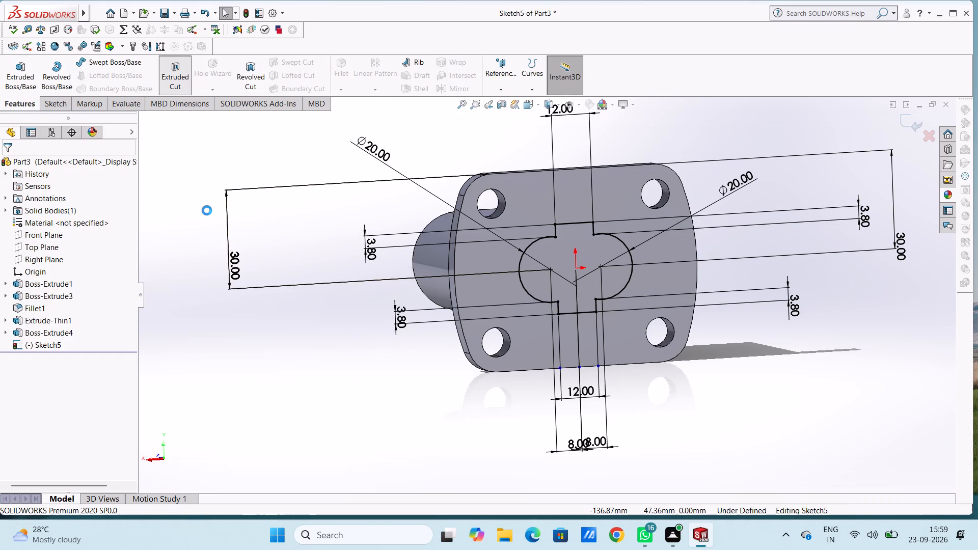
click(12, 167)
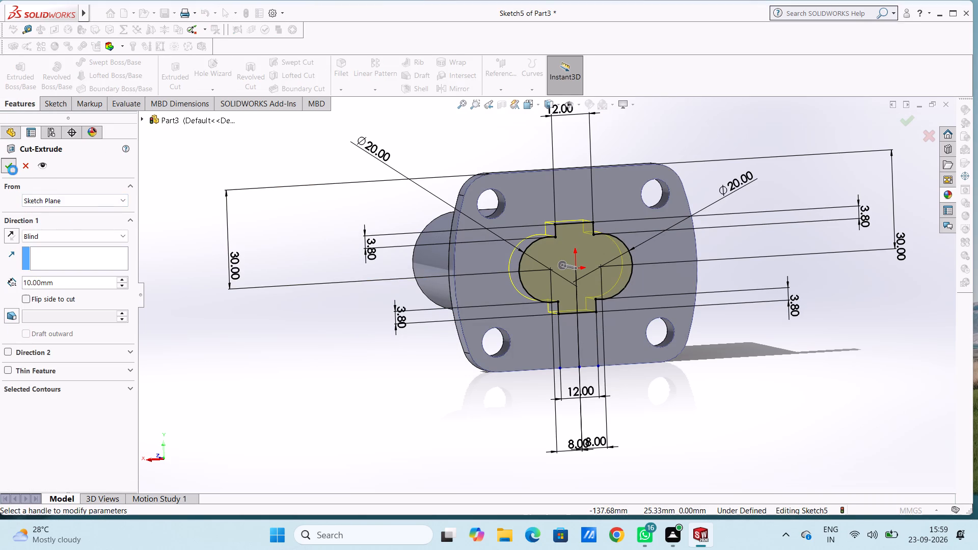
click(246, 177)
Examine the cut opening and how its upper and lower tabs meet the tube's inner walls from several angles.
middle_drag(304, 223, 287, 237)
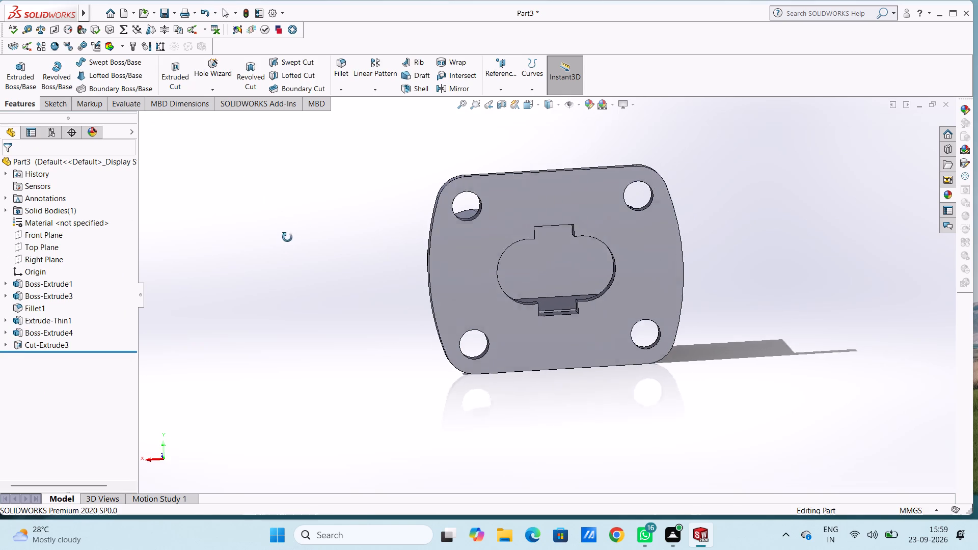
middle_drag(287, 237, 289, 241)
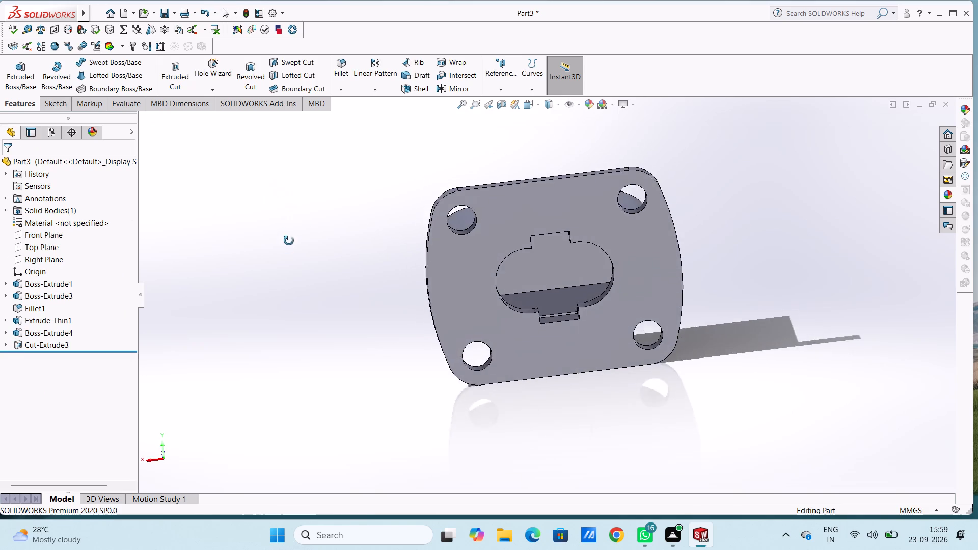
middle_drag(289, 241, 256, 364)
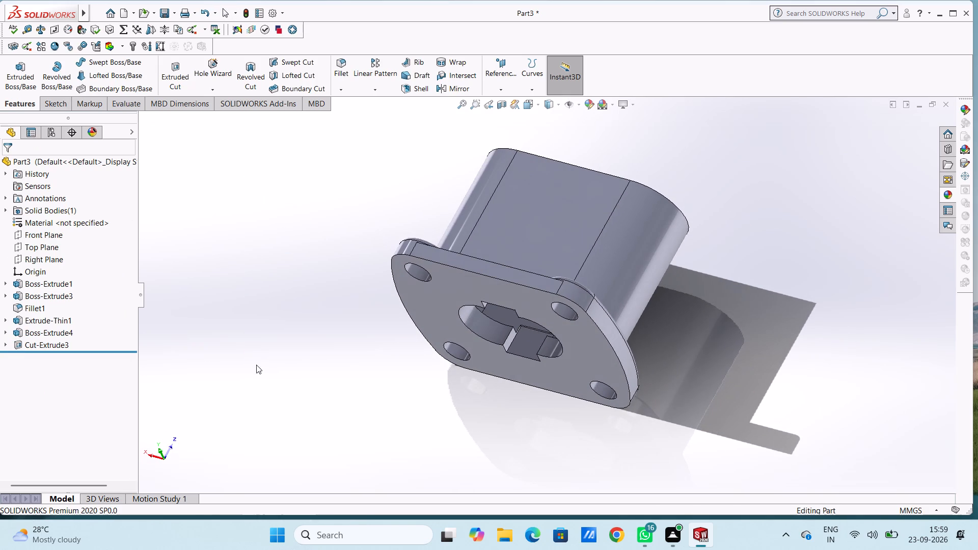
middle_drag(311, 293, 269, 145)
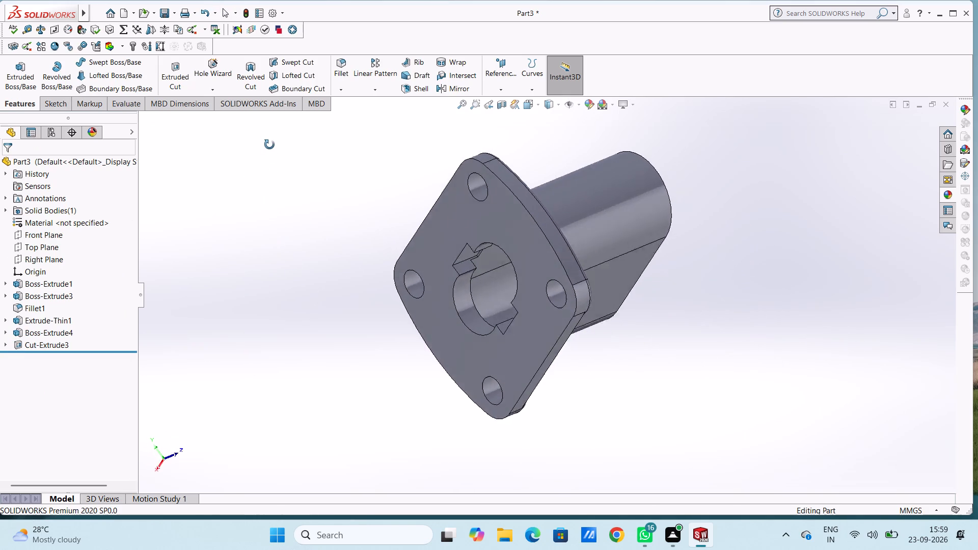
middle_drag(269, 145, 375, 199)
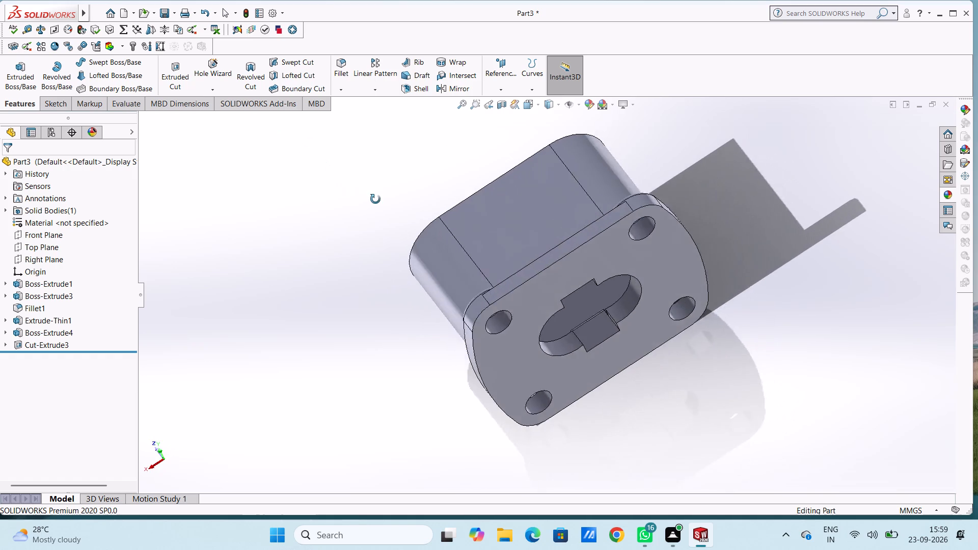
middle_drag(375, 199, 373, 211)
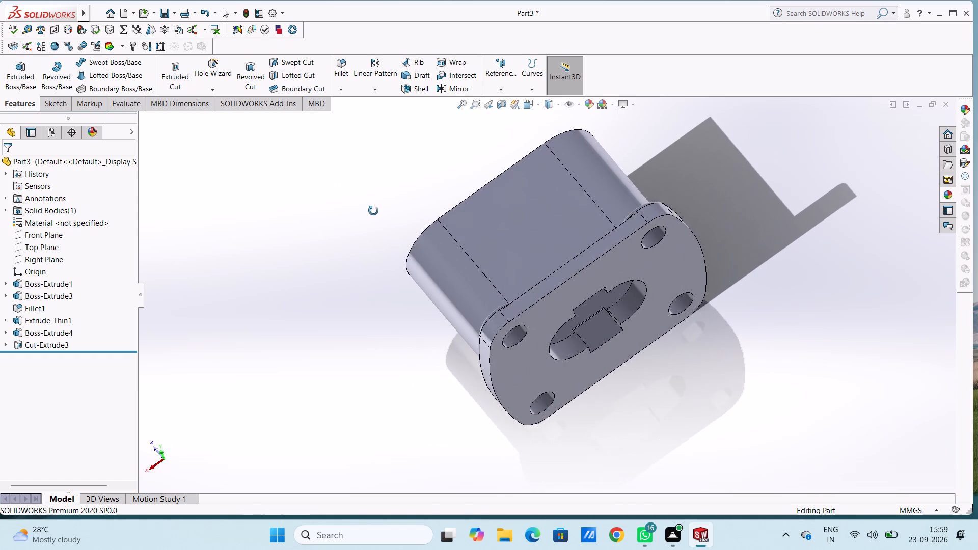
middle_drag(373, 211, 373, 156)
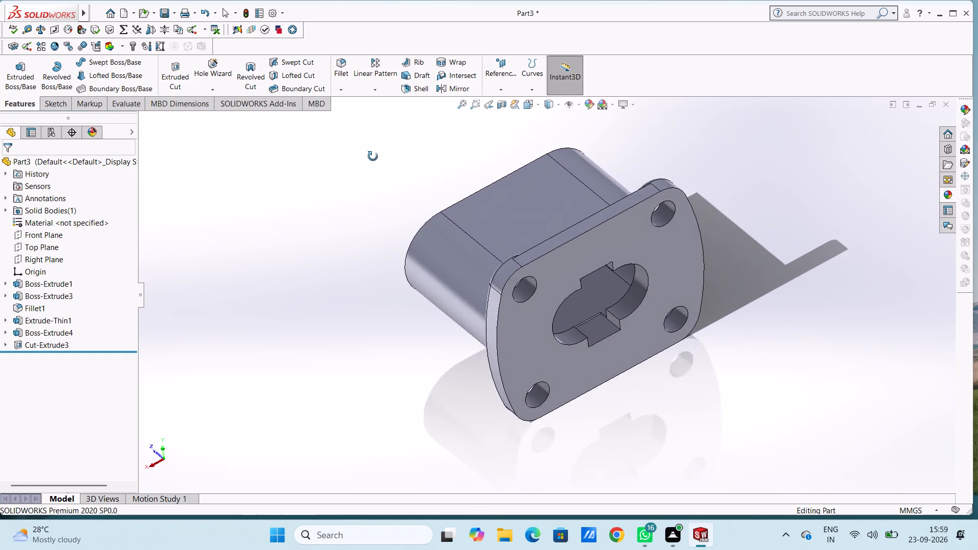
middle_drag(373, 156, 349, 139)
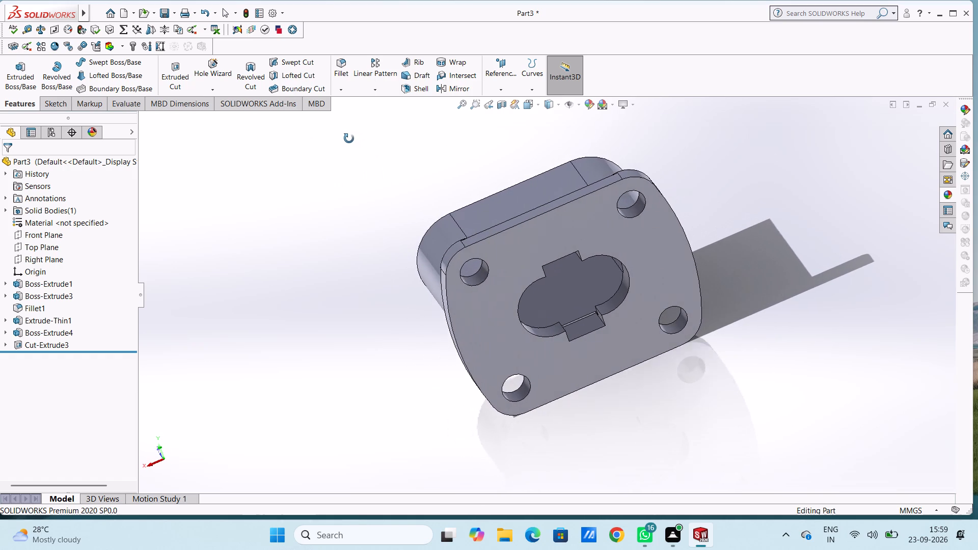
middle_drag(349, 139, 327, 85)
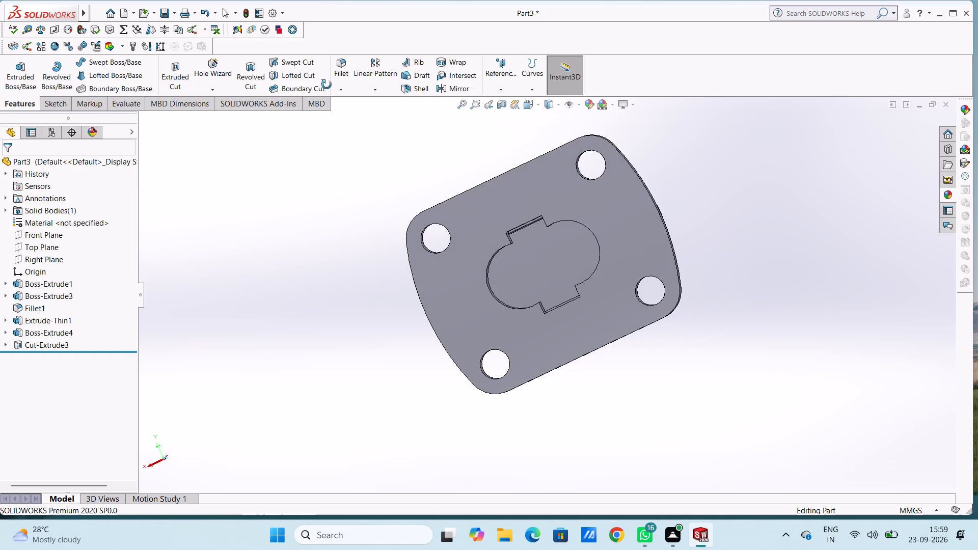
middle_drag(327, 85, 331, 93)
middle_drag(329, 198, 355, 223)
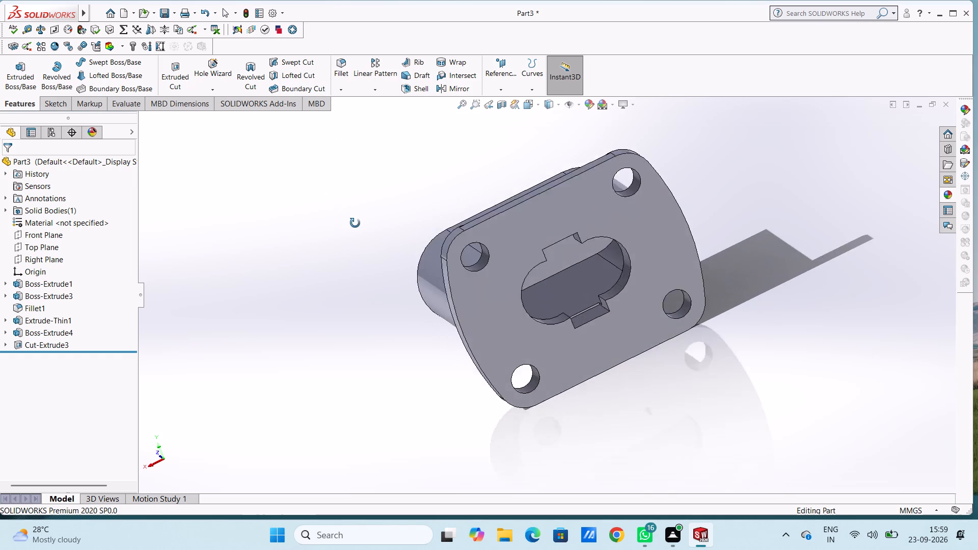
middle_drag(355, 223, 358, 227)
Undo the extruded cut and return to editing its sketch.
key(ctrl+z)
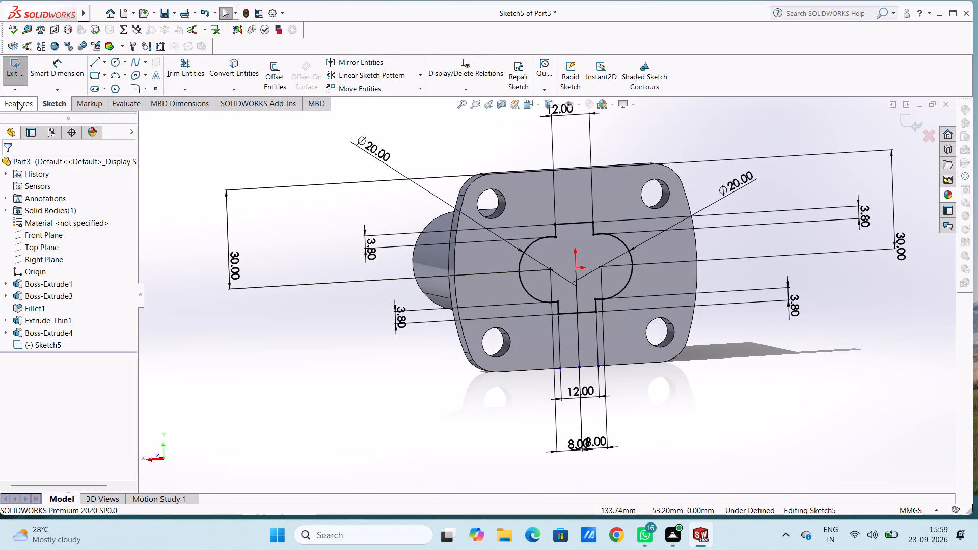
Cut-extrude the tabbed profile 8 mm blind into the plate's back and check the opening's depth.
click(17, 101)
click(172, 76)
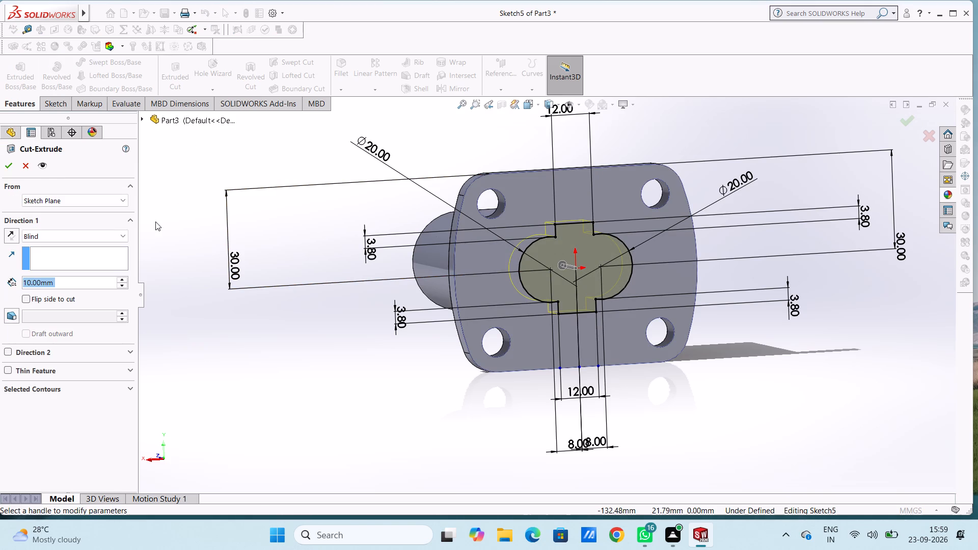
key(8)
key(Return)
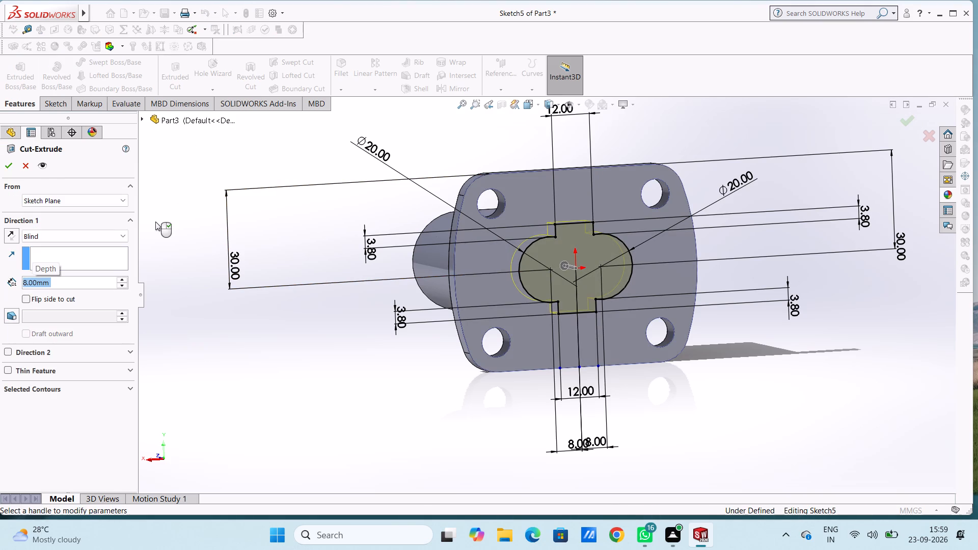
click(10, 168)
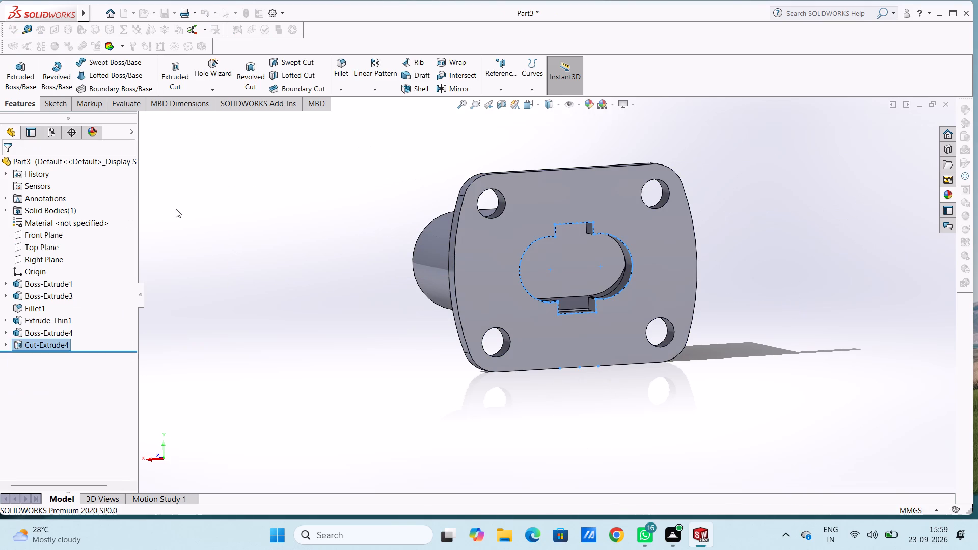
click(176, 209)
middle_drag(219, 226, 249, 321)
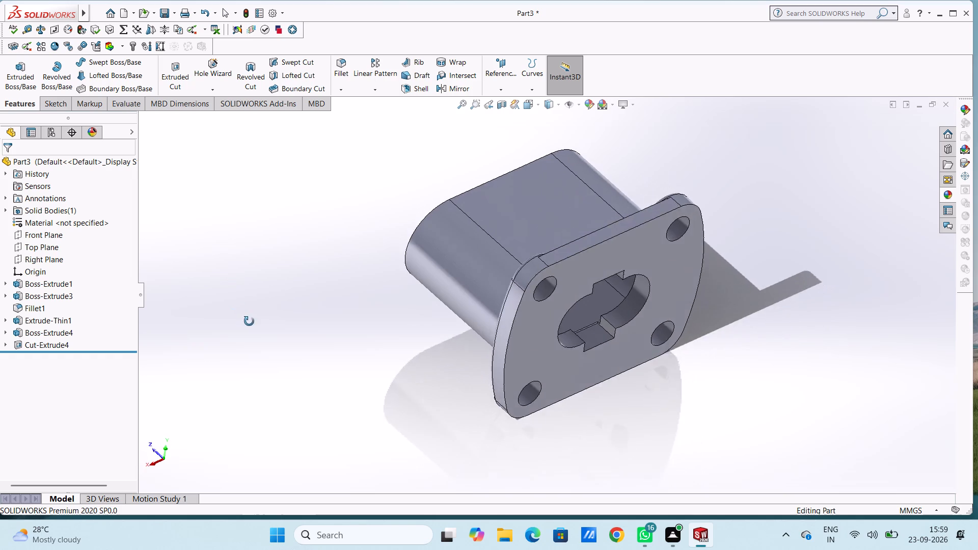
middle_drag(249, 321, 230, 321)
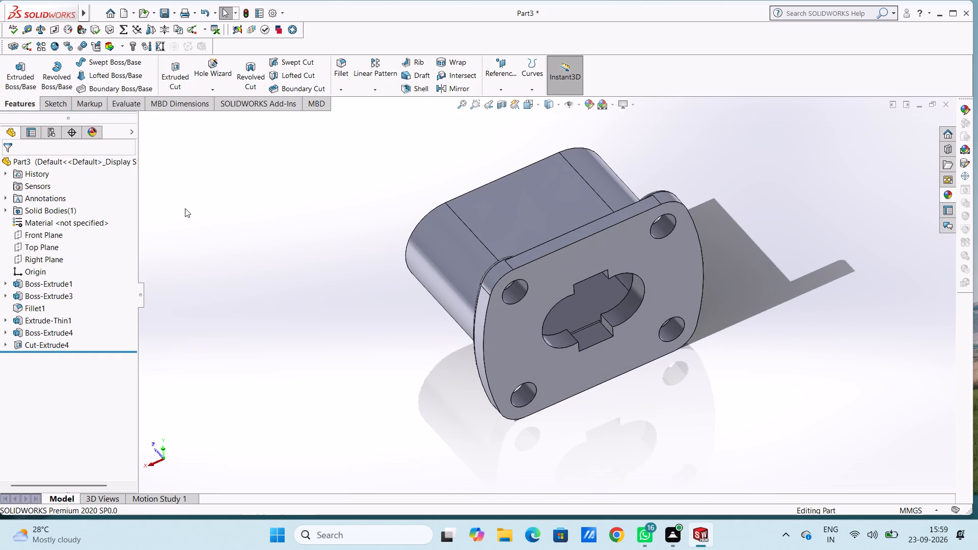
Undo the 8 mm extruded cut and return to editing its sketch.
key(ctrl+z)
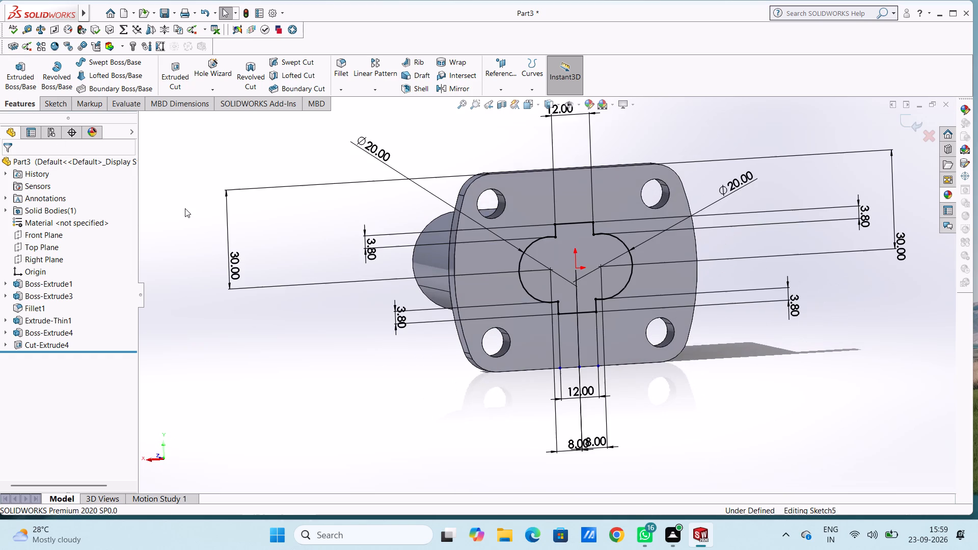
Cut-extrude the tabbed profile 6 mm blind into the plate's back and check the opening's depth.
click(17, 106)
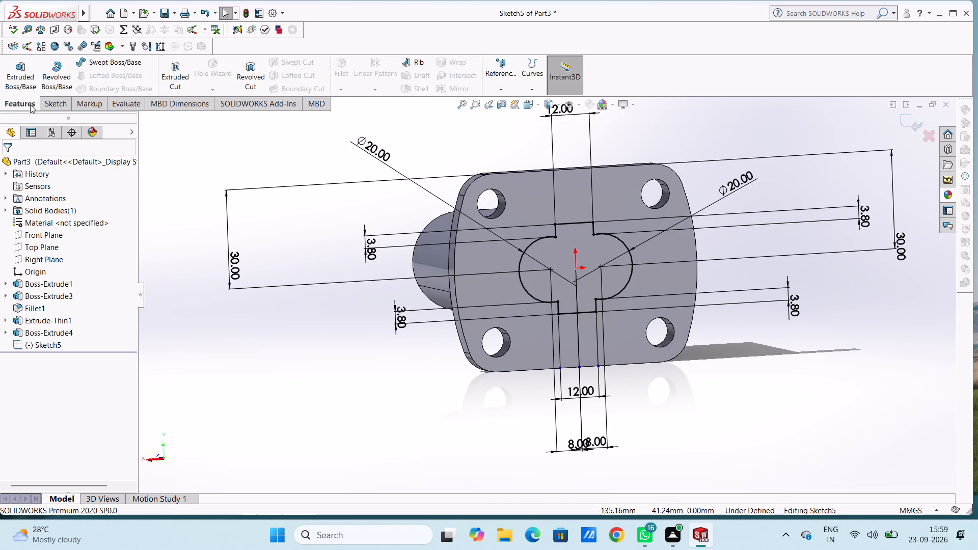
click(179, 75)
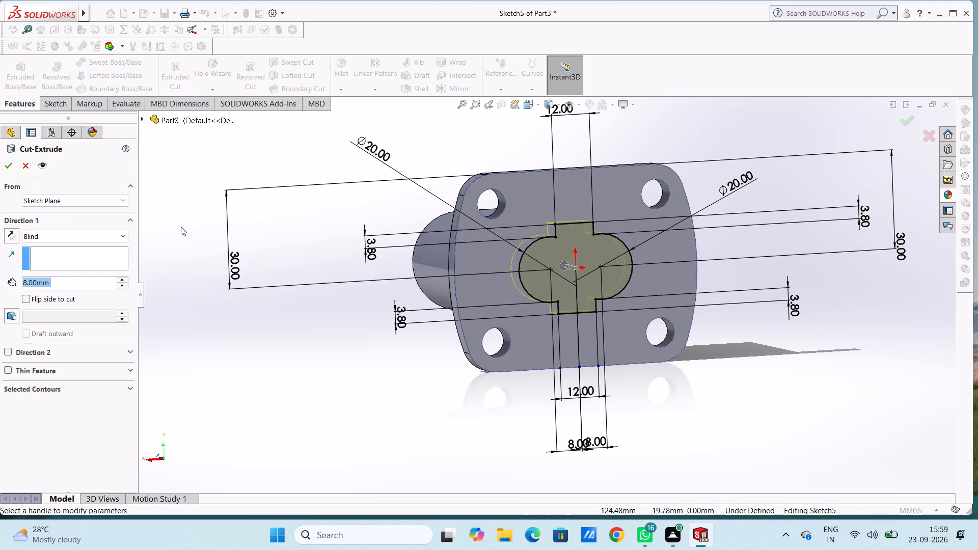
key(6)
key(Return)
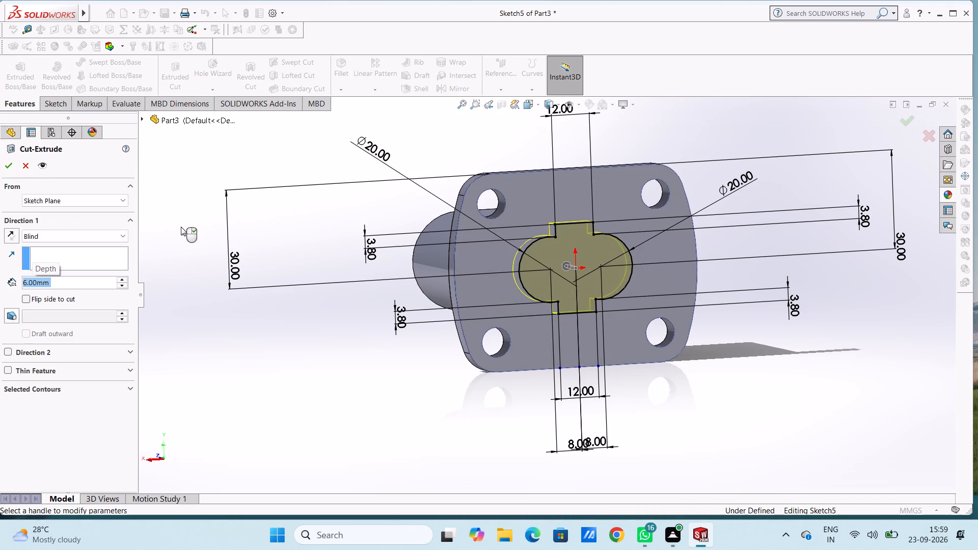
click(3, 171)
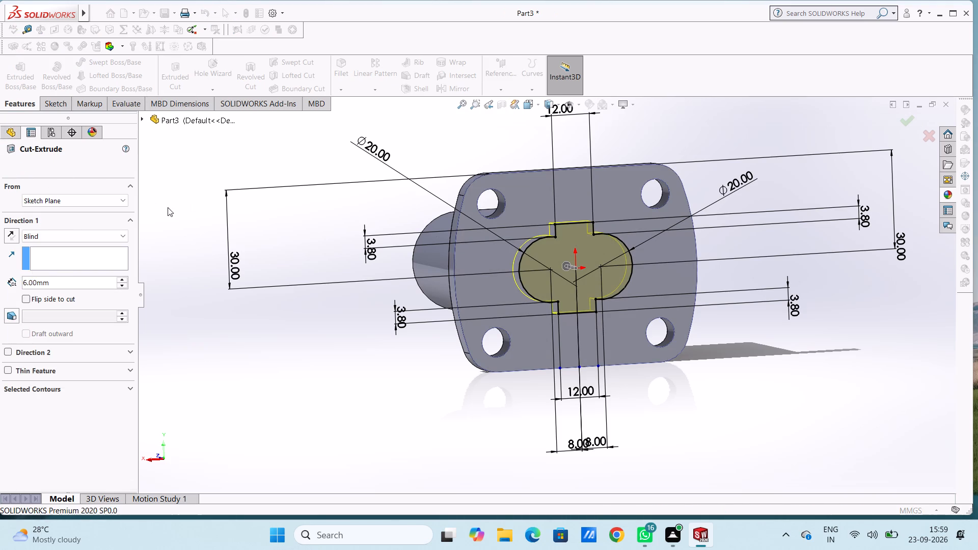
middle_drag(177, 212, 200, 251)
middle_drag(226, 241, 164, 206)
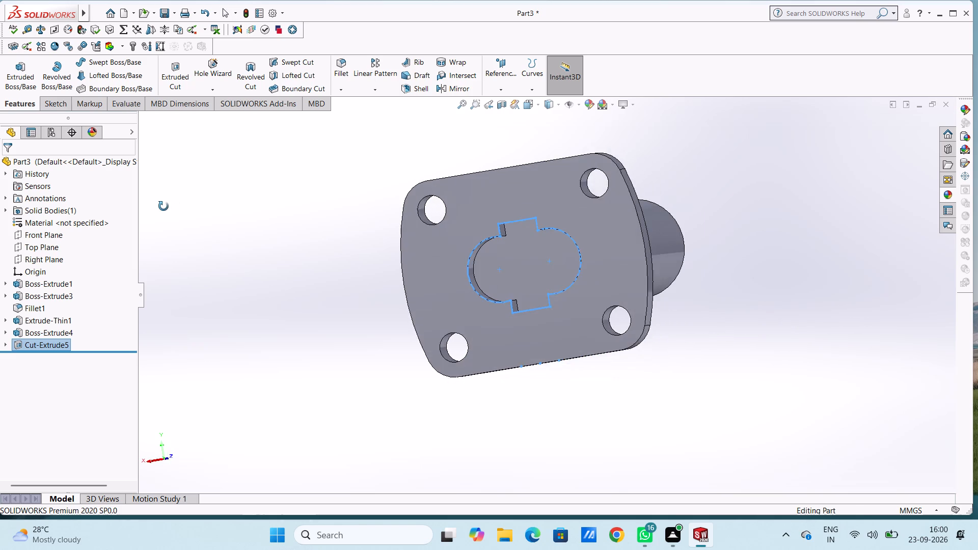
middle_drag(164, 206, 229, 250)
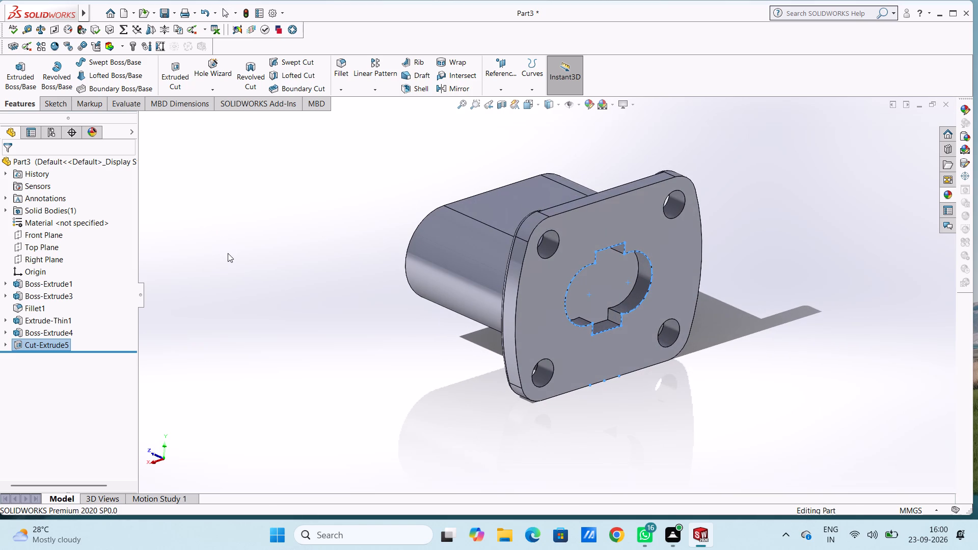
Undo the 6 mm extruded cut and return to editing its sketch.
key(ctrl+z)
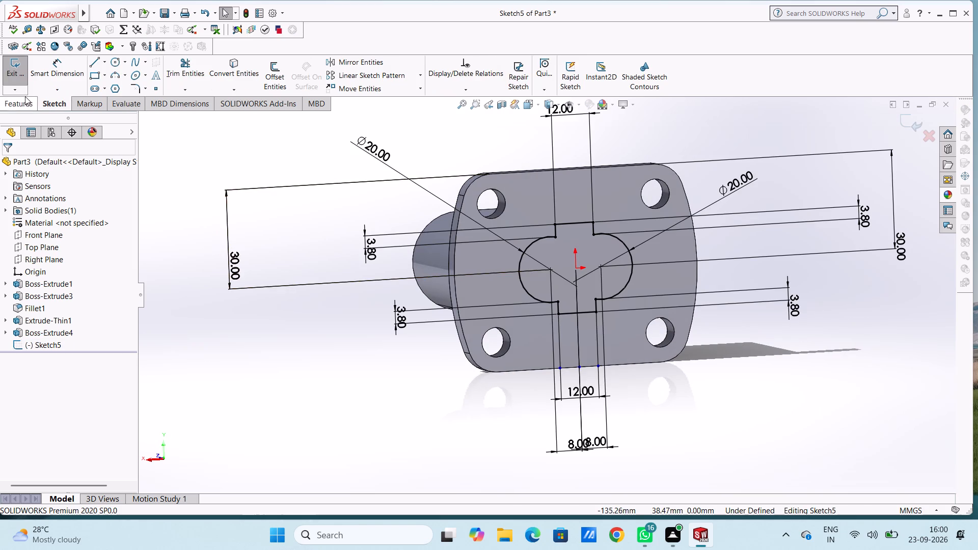
Cut-extrude the tabbed profile 7 mm blind into the plate's back.
click(20, 104)
click(176, 74)
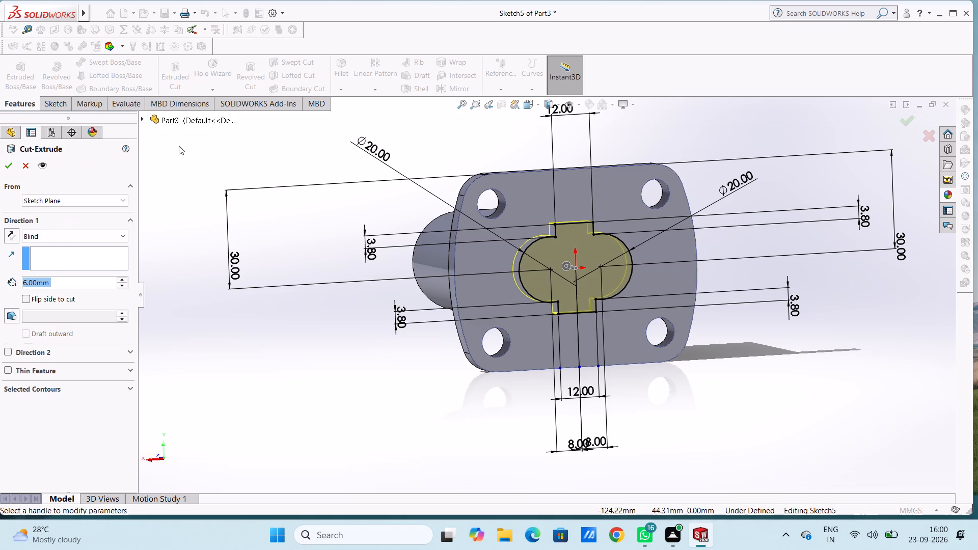
key(7)
key(Return)
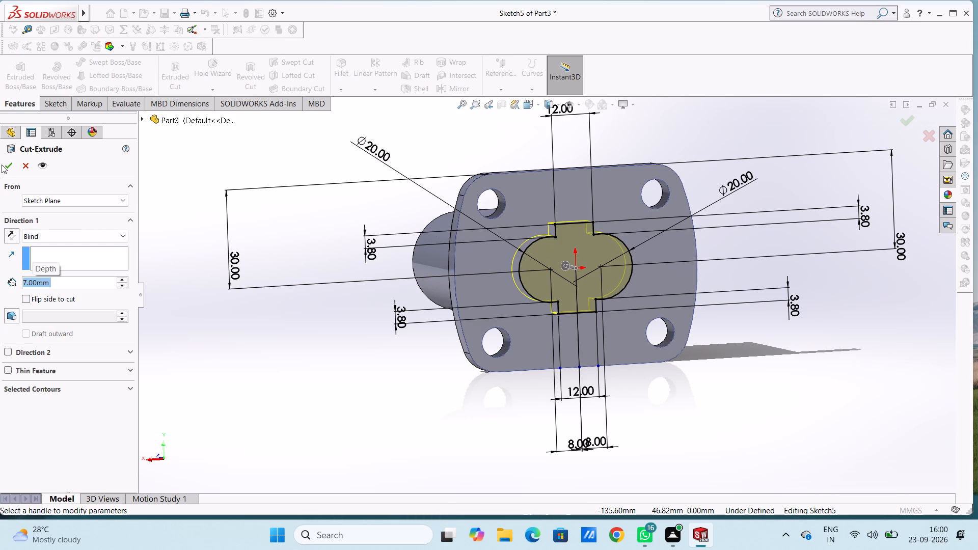
click(8, 168)
click(173, 199)
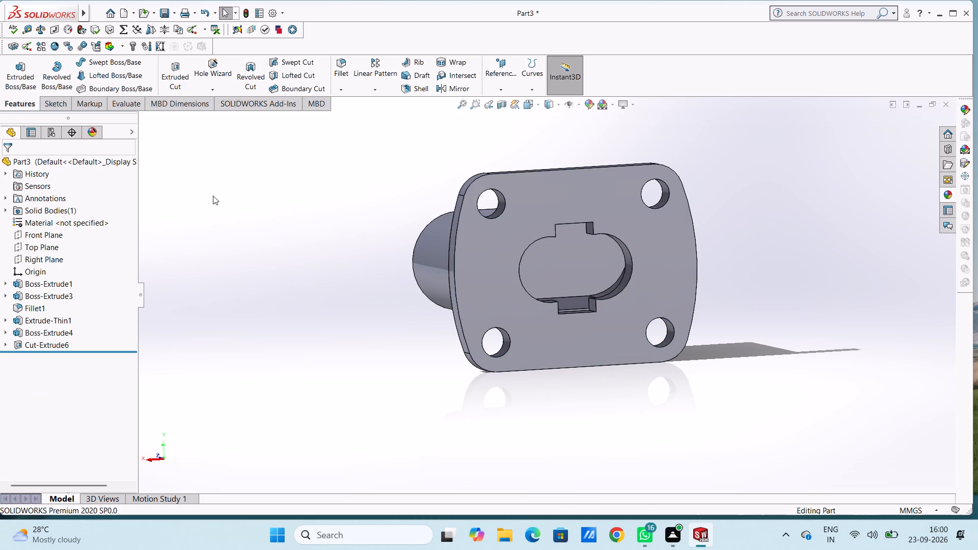
Examine the cut opening, its upper and lower tabs, and the tube's interior and outer sides from several angles.
middle_drag(223, 197, 238, 254)
middle_drag(295, 250, 240, 201)
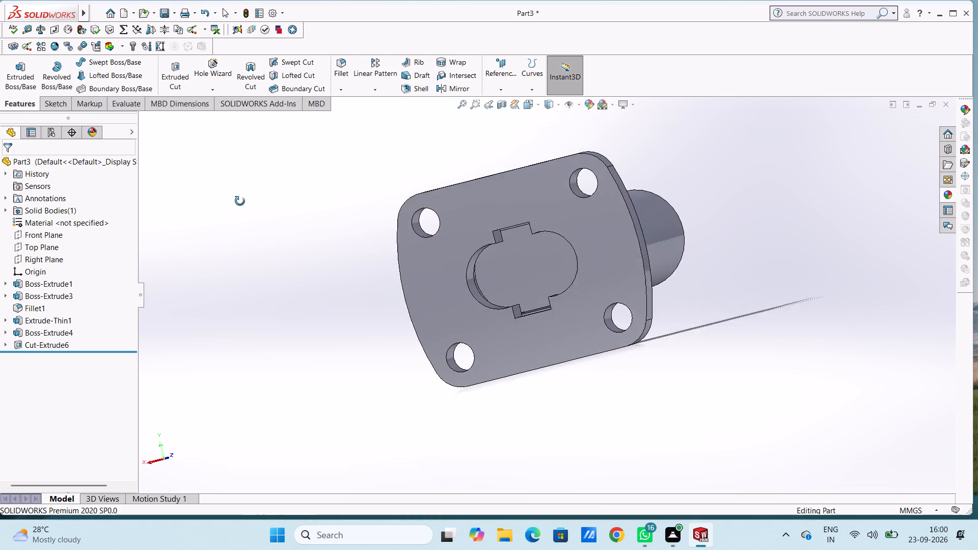
middle_drag(240, 201, 227, 239)
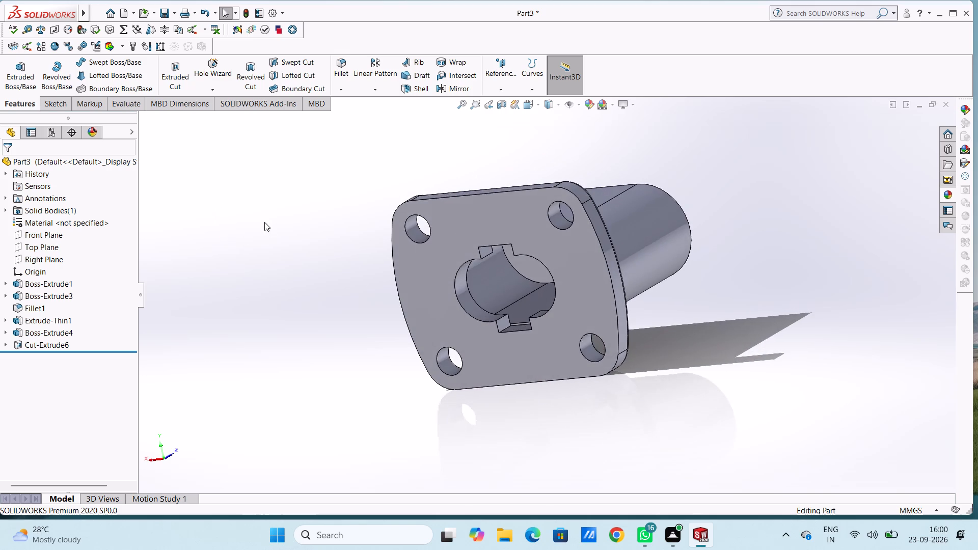
middle_drag(265, 222, 294, 246)
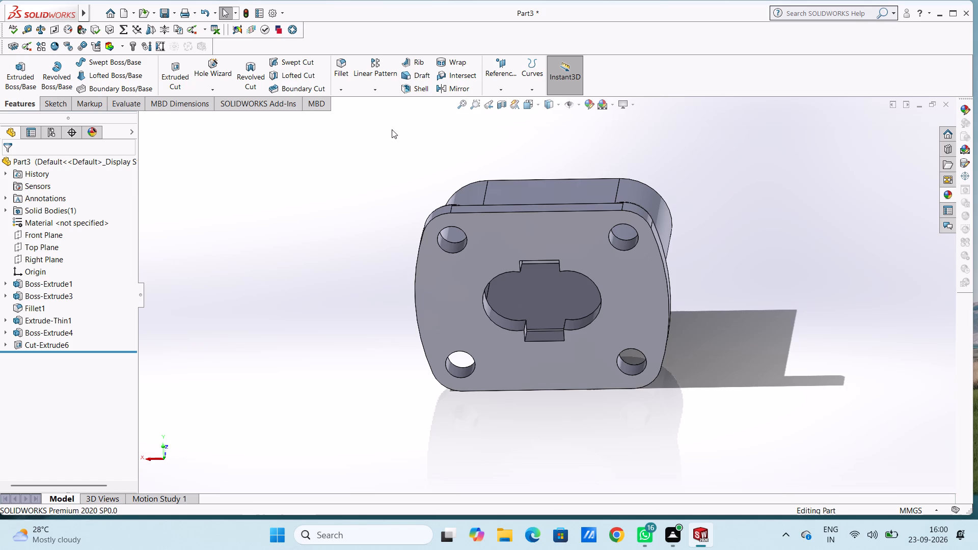
middle_drag(330, 203, 350, 163)
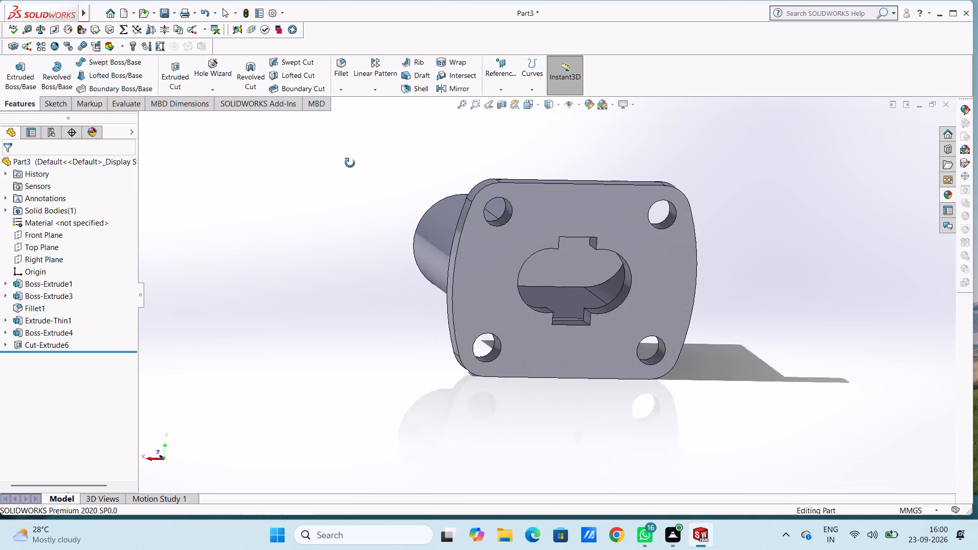
middle_drag(350, 163, 459, 195)
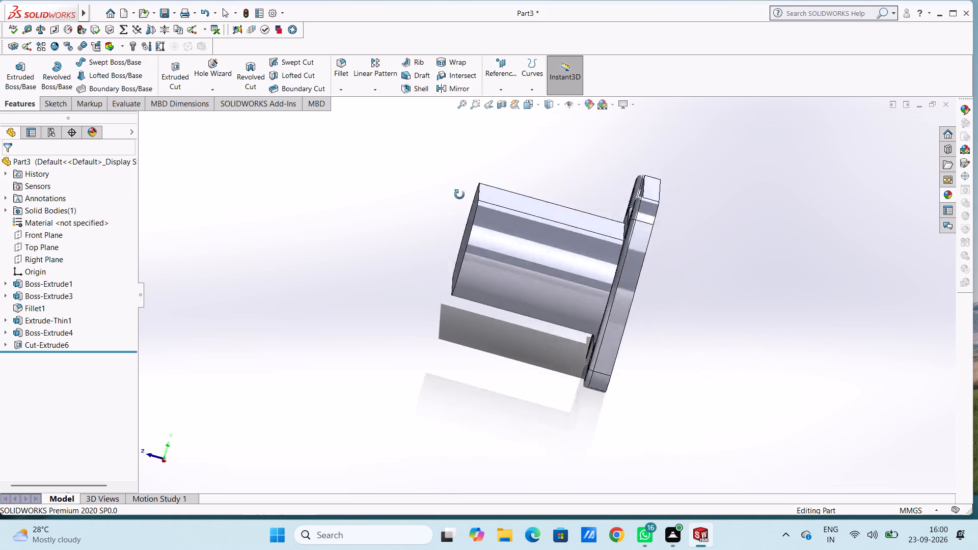
middle_drag(459, 195, 415, 204)
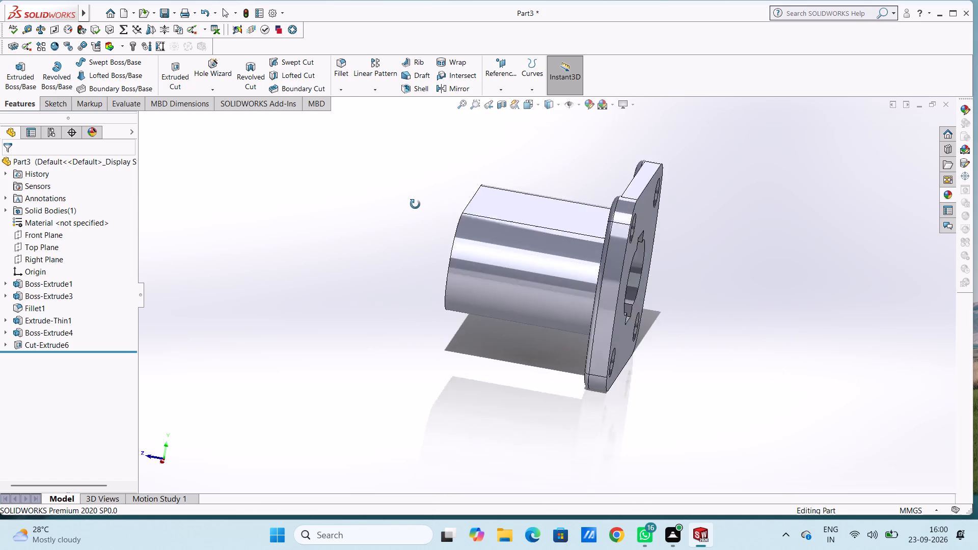
middle_drag(415, 204, 358, 194)
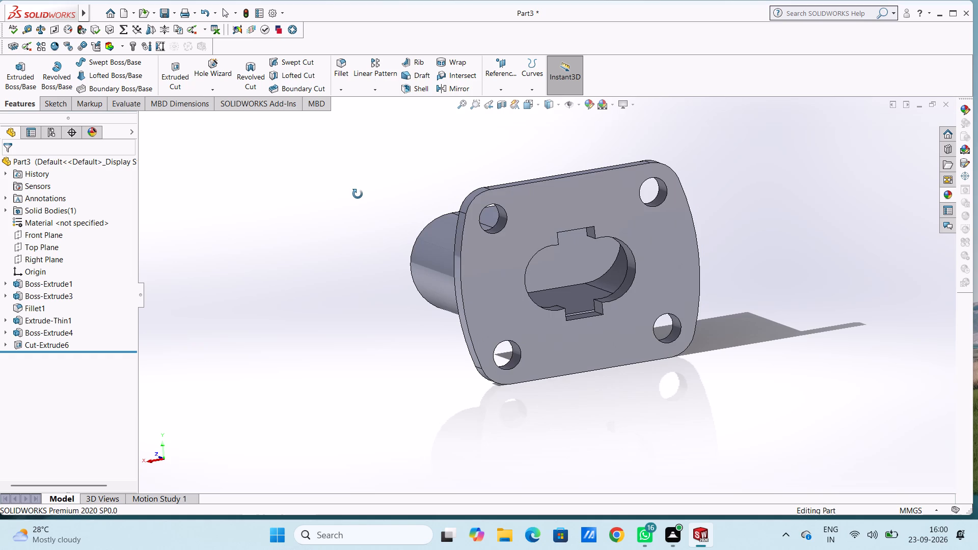
middle_drag(358, 194, 363, 193)
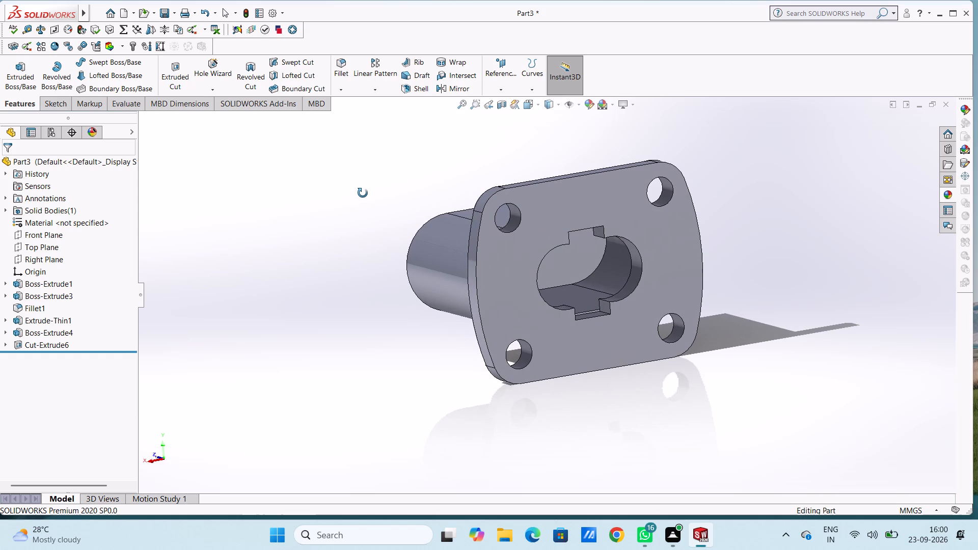
middle_drag(363, 193, 331, 191)
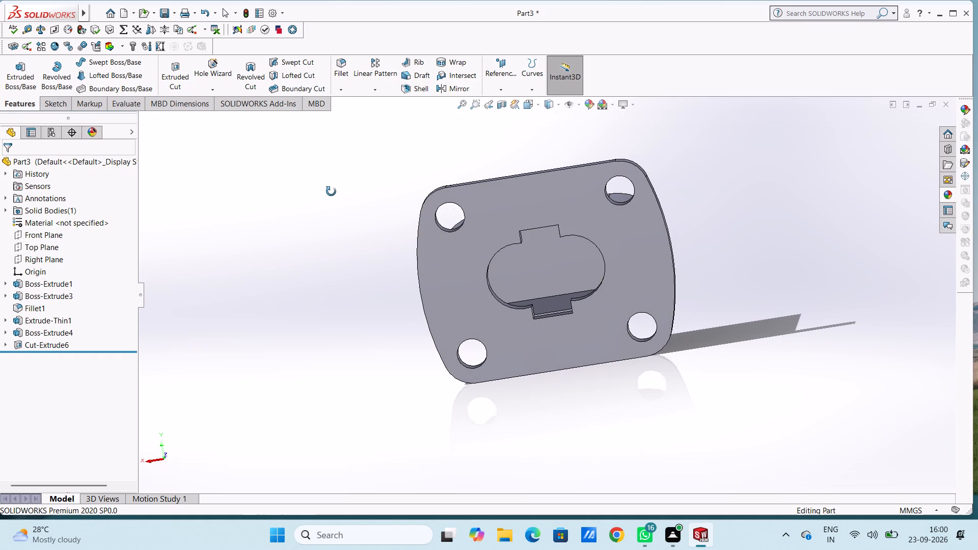
middle_drag(331, 191, 403, 211)
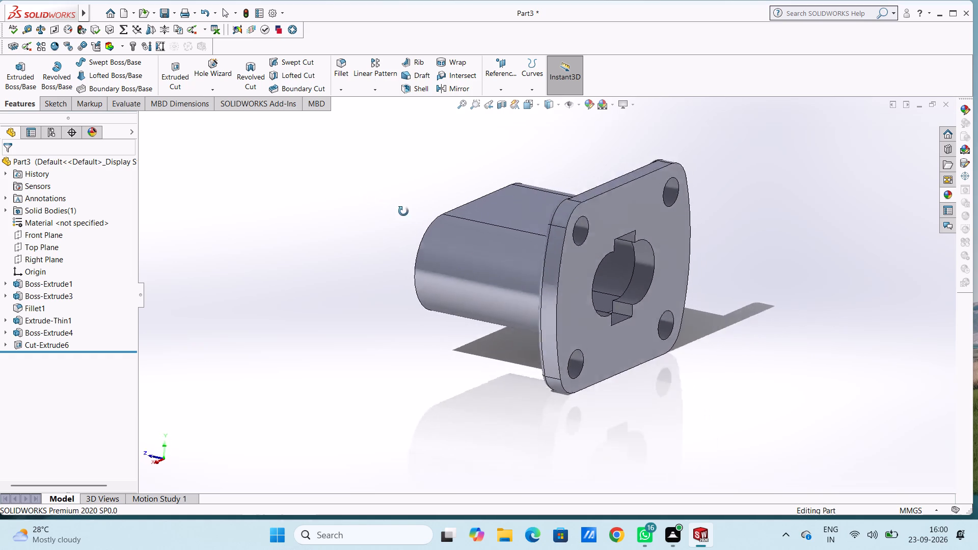
middle_drag(403, 211, 394, 276)
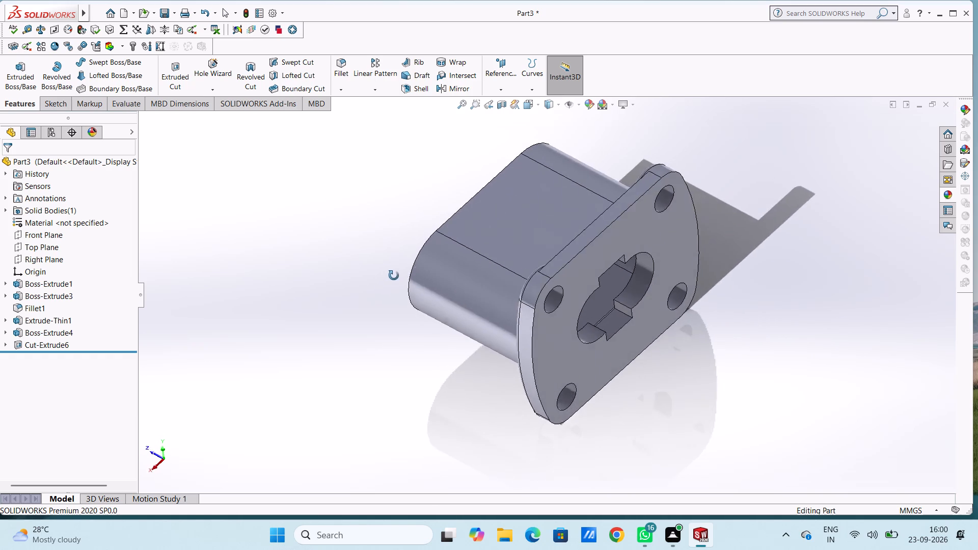
middle_drag(394, 276, 319, 226)
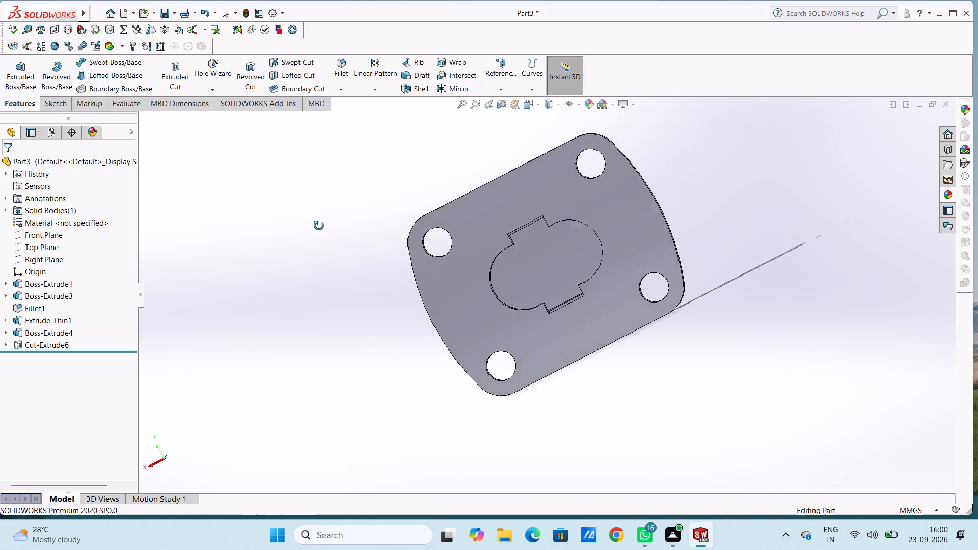
middle_drag(319, 226, 314, 232)
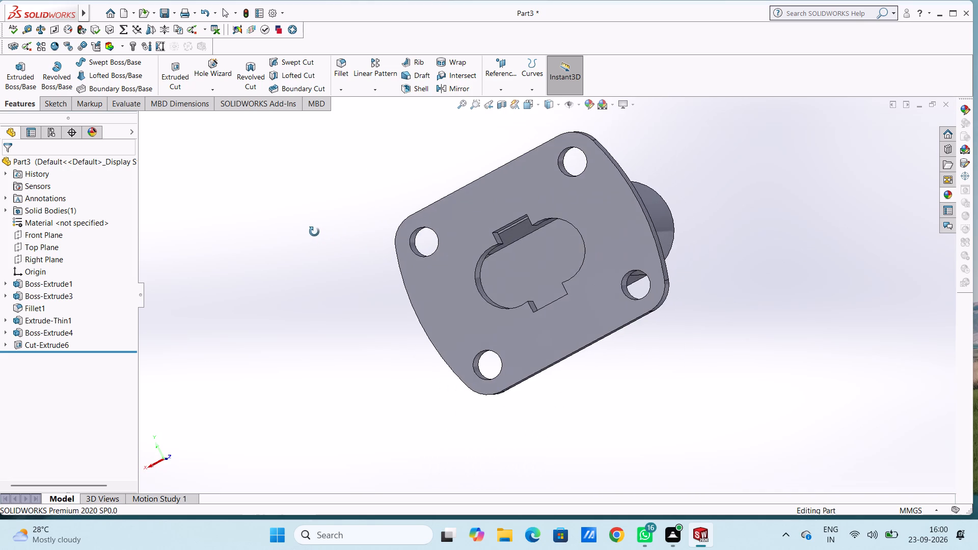
middle_drag(314, 232, 416, 264)
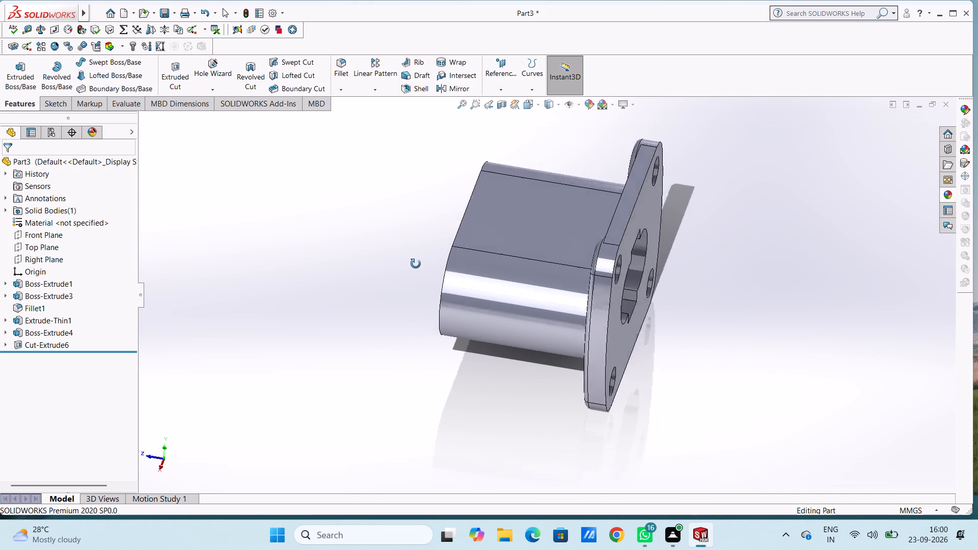
middle_drag(416, 264, 416, 265)
key(ctrl+1)
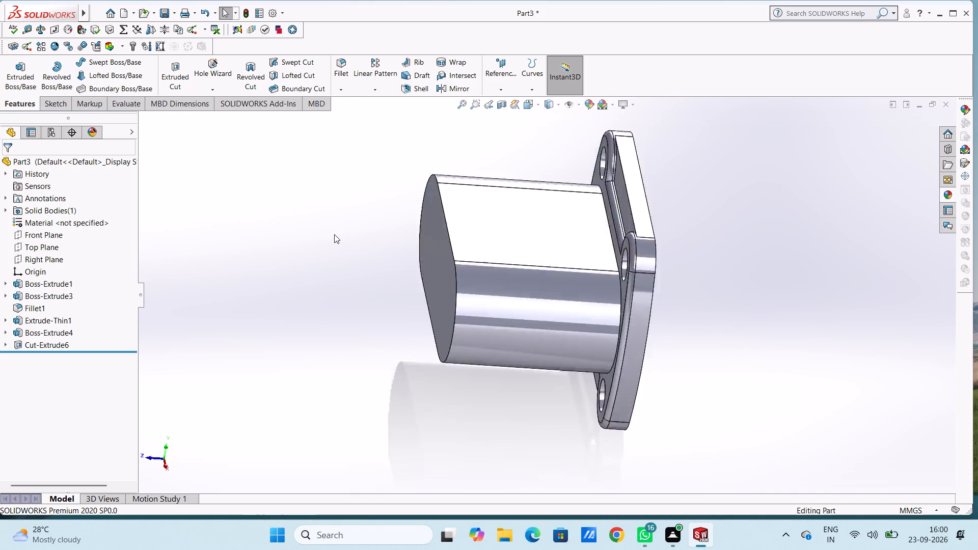
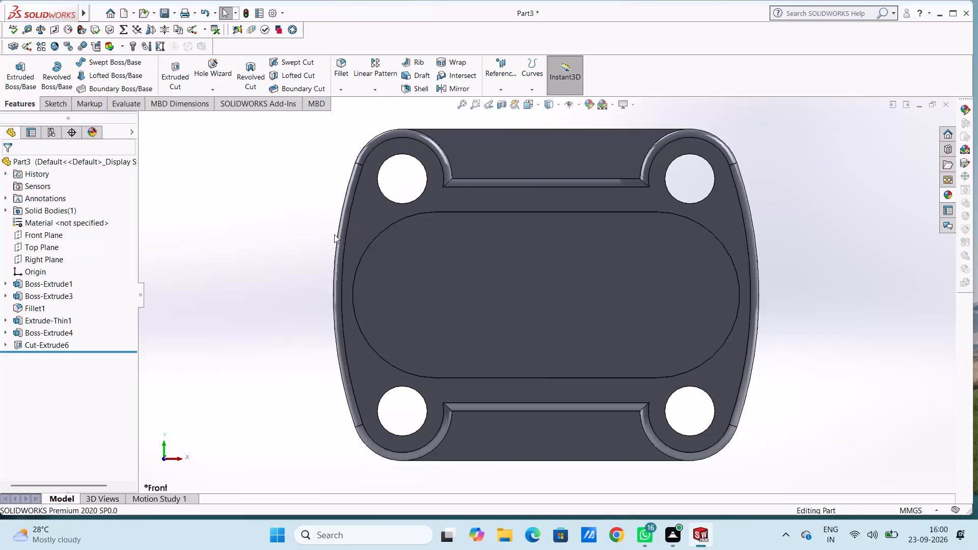
Start a new sketch on the outer flat face of the slot-shaped cap.
scroll(504, 222, up, 3)
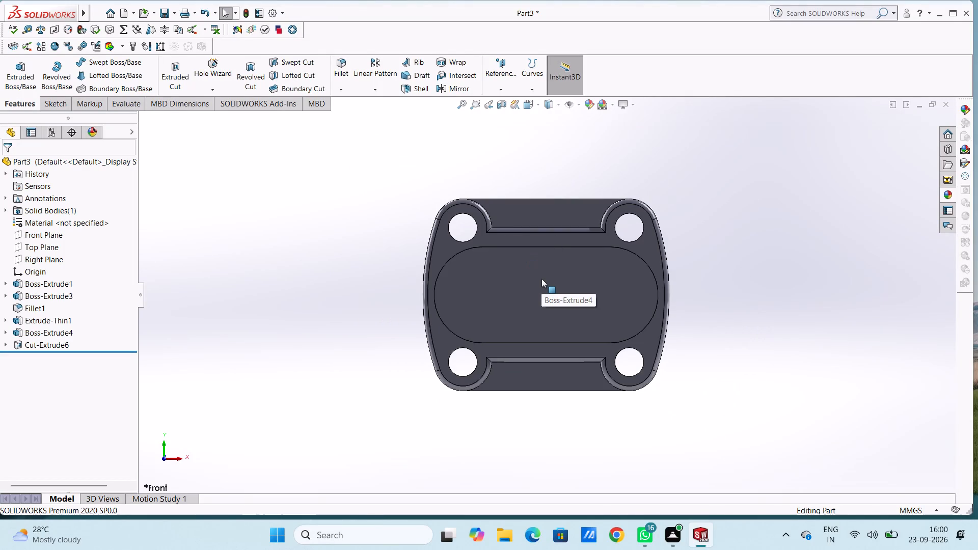
click(541, 279)
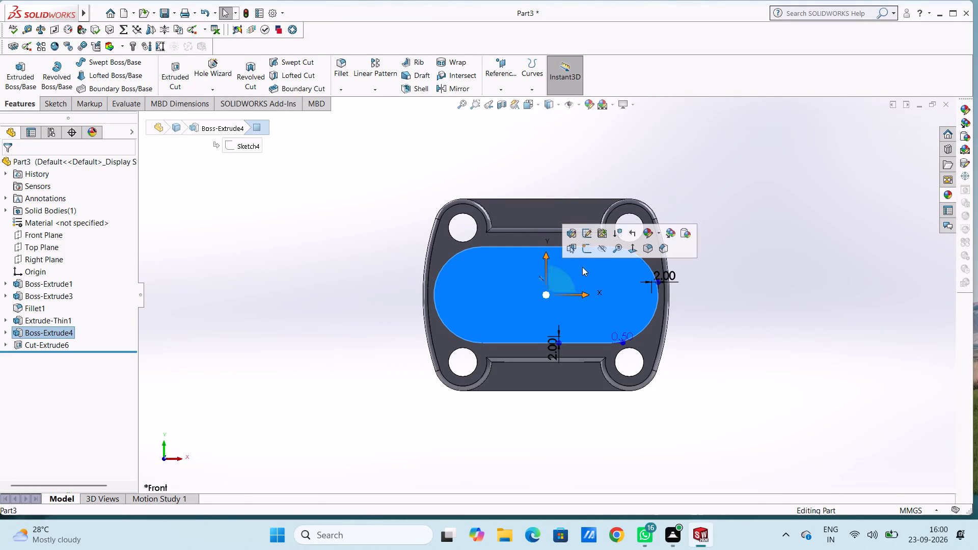
click(586, 249)
click(358, 213)
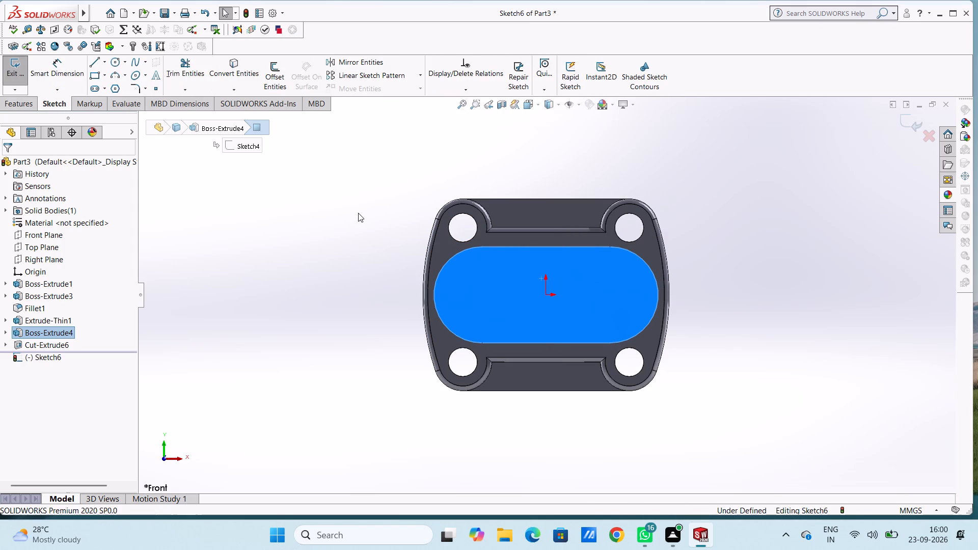
scroll(676, 195, up, 3)
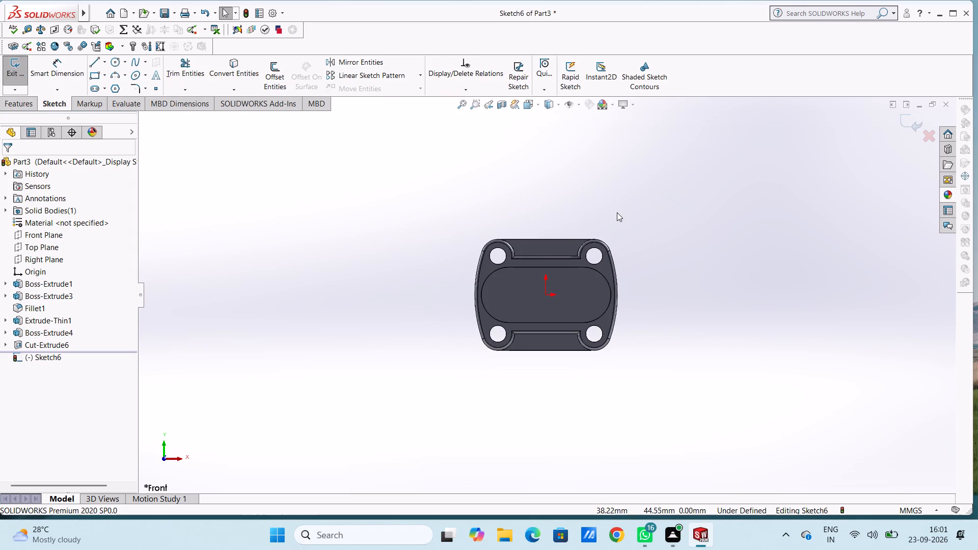
scroll(617, 212, down, 1)
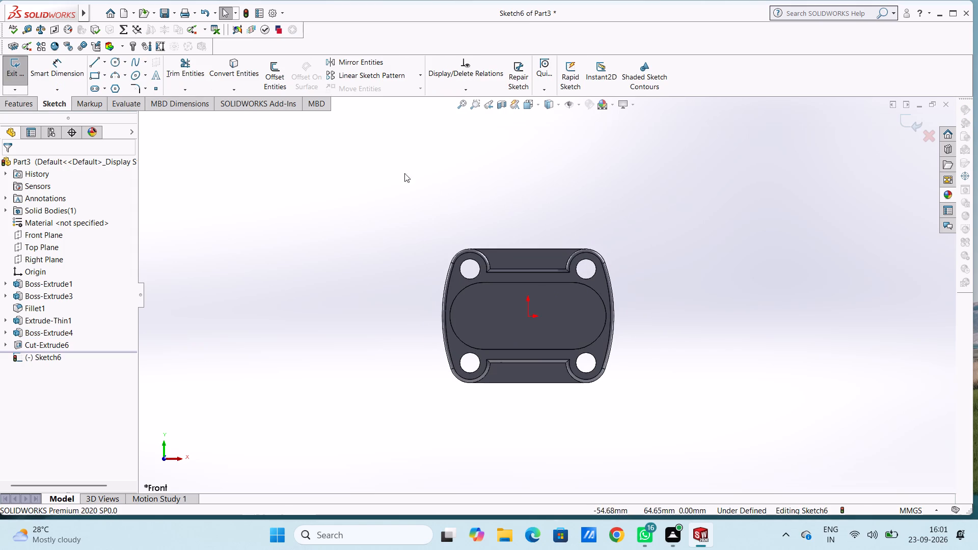
Sketch a horizontal midpoint line centred on the cap's upper straight edge, extending 6 mm to each side.
click(104, 74)
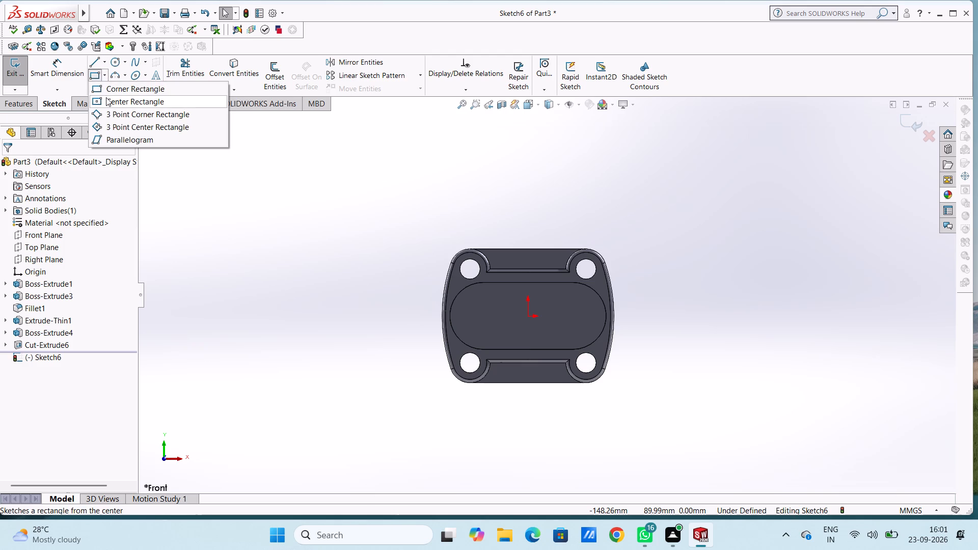
click(105, 86)
click(103, 76)
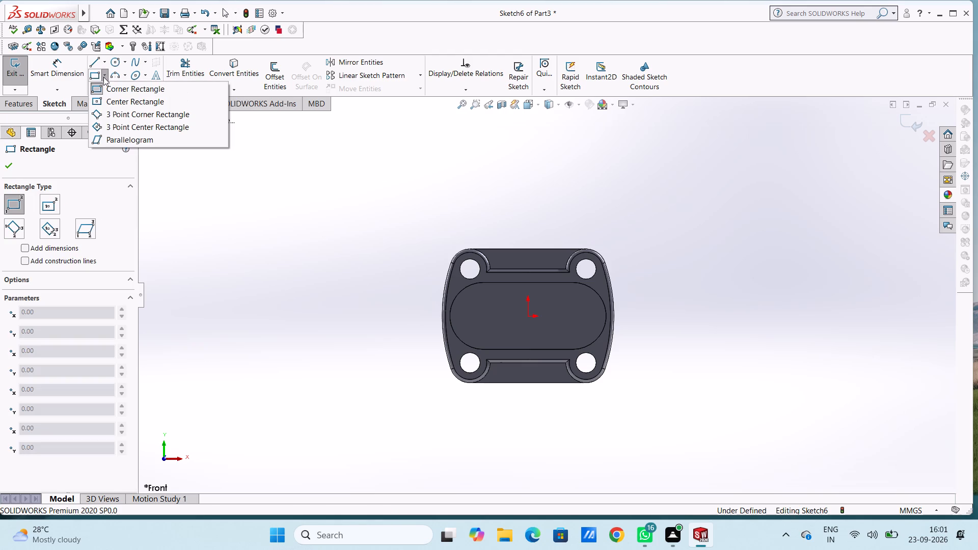
click(104, 62)
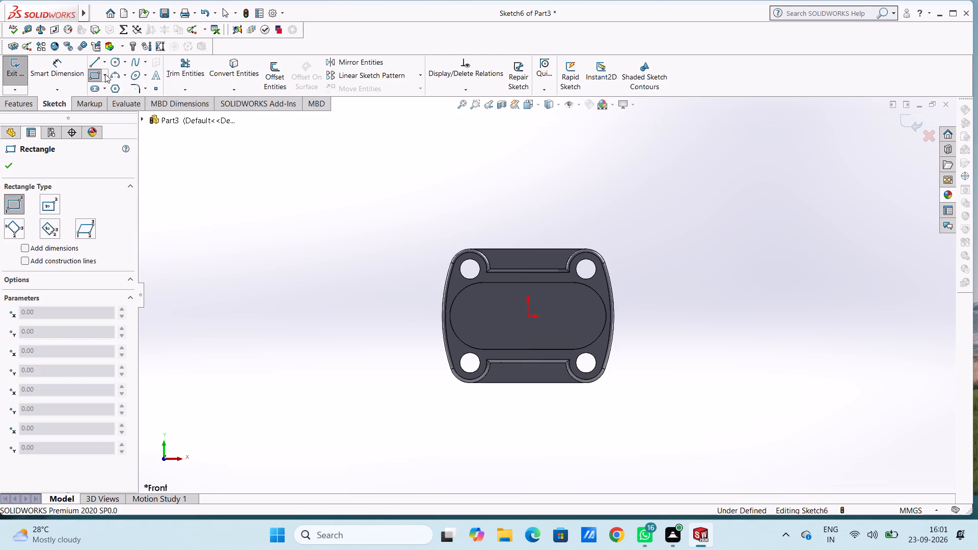
click(105, 64)
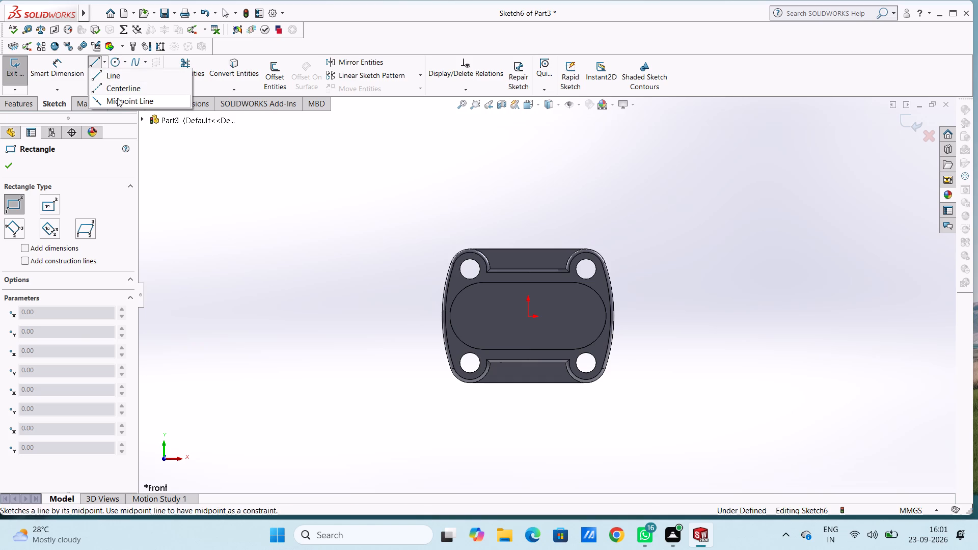
click(117, 98)
scroll(532, 286, down, 5)
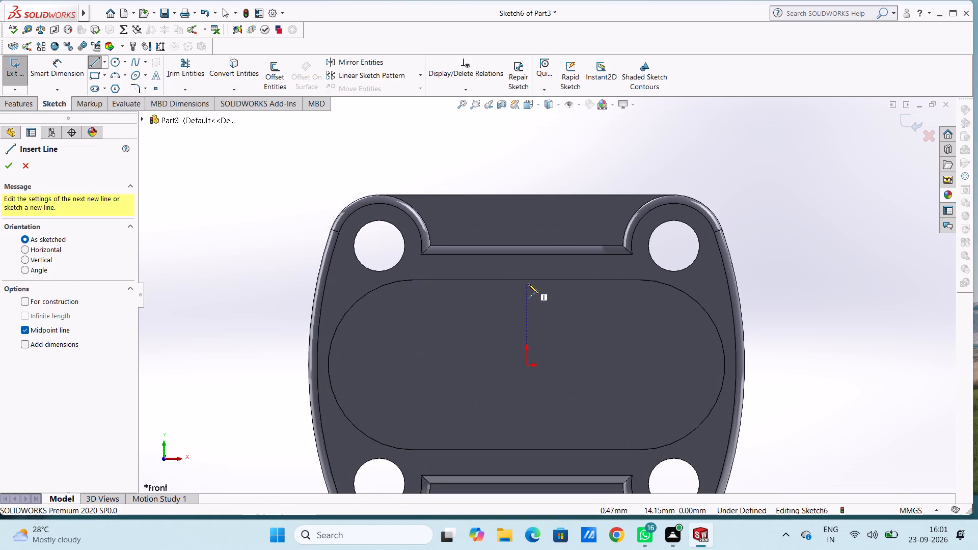
click(527, 279)
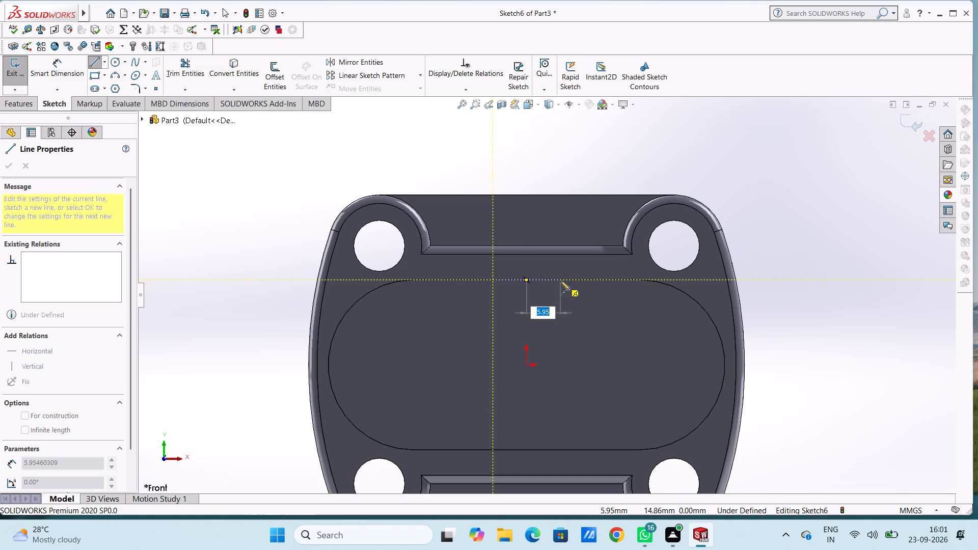
key(6)
key(Return)
key(Escape)
key(Escape)
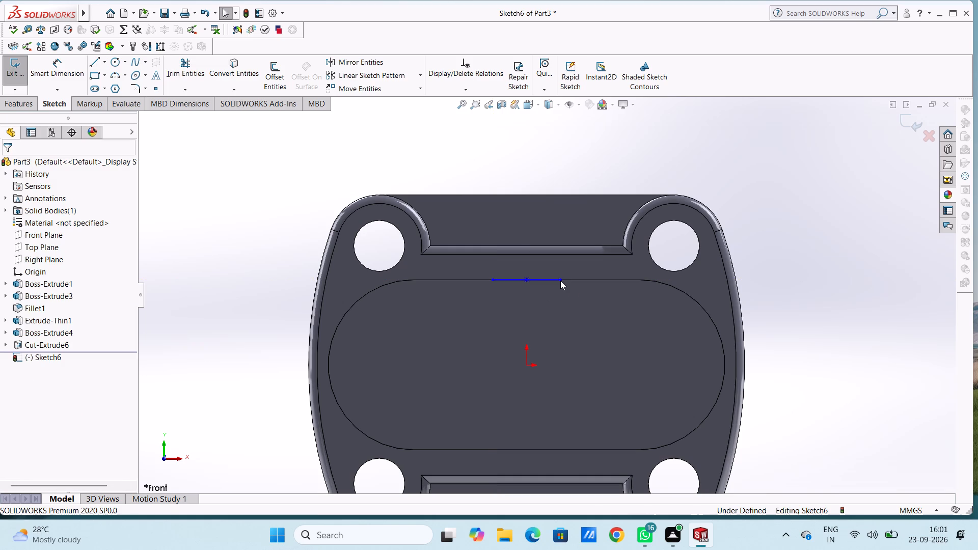
Dimension the distance from the line's left endpoint to its midpoint as 6 mm.
click(79, 72)
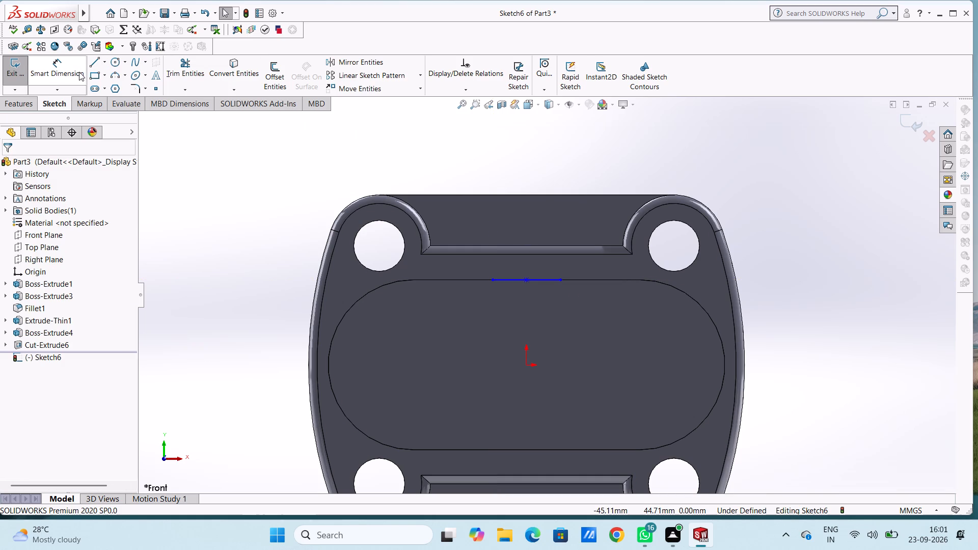
click(493, 280)
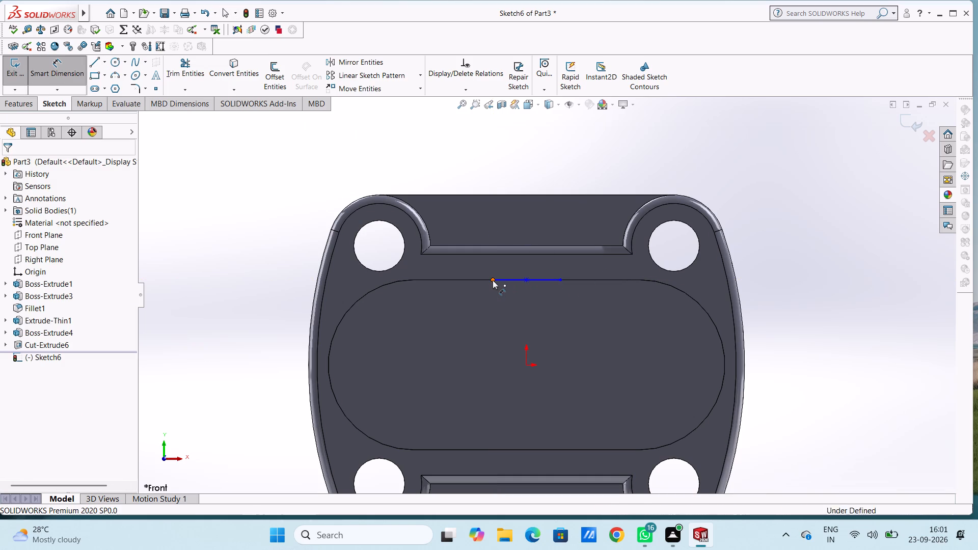
click(526, 282)
click(519, 147)
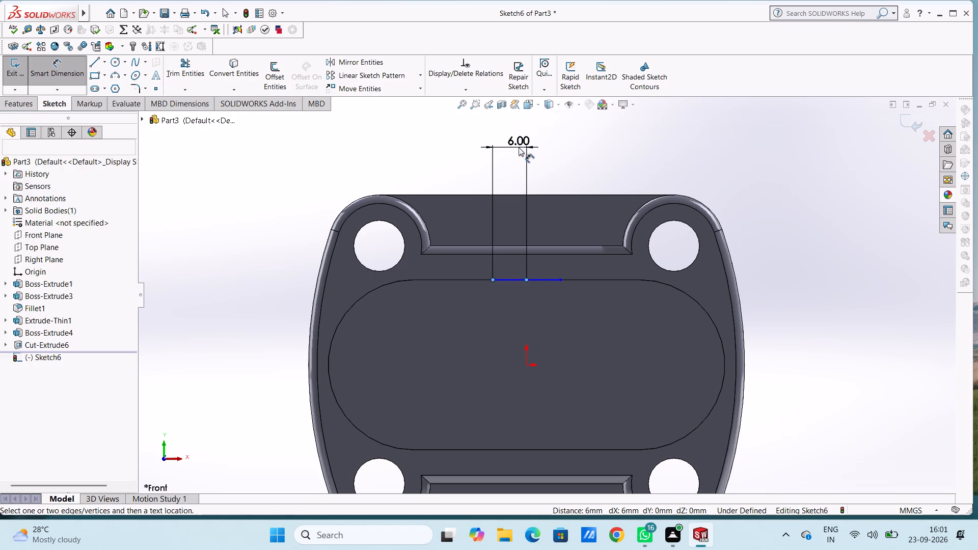
click(474, 129)
click(439, 139)
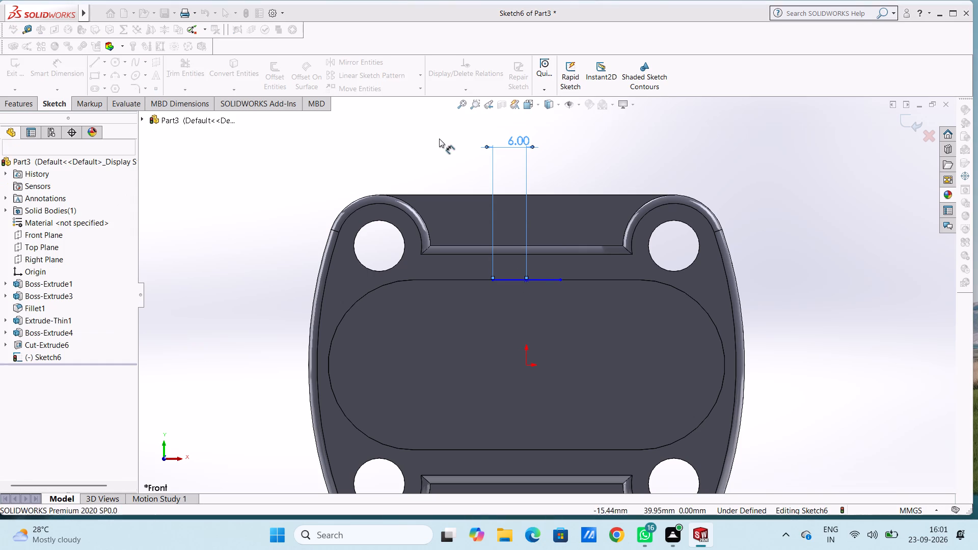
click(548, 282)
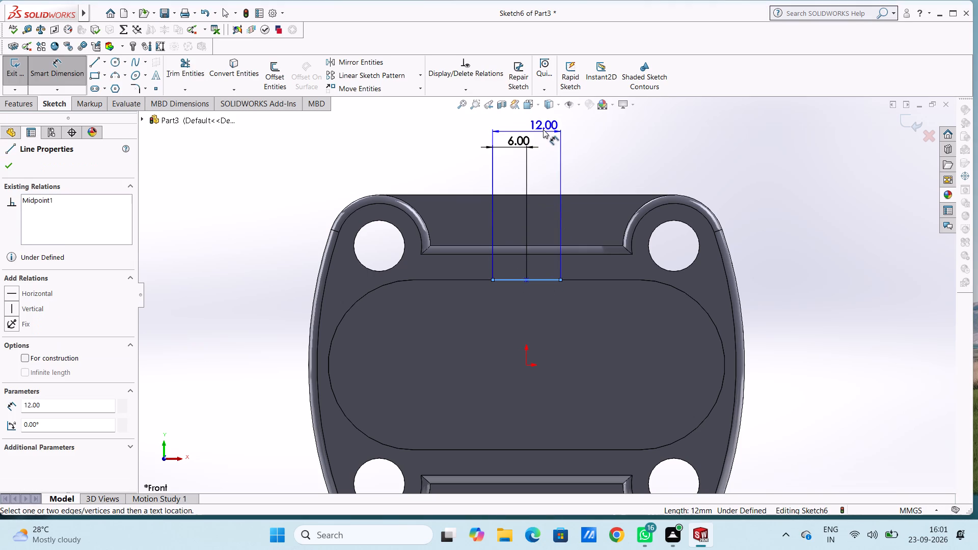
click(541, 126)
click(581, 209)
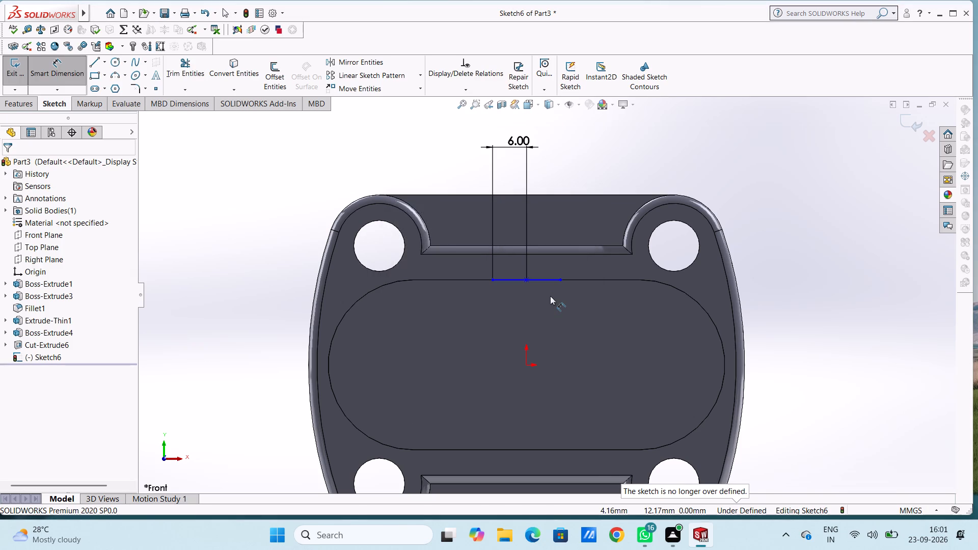
Dimension the line's vertical distance from the origin as 15 mm.
scroll(550, 296, up, 2)
click(543, 285)
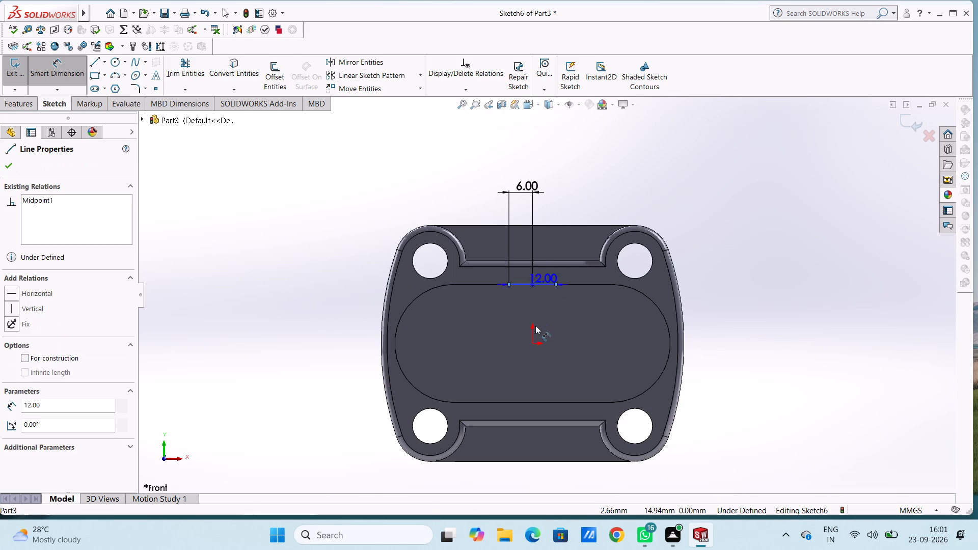
click(533, 343)
click(875, 338)
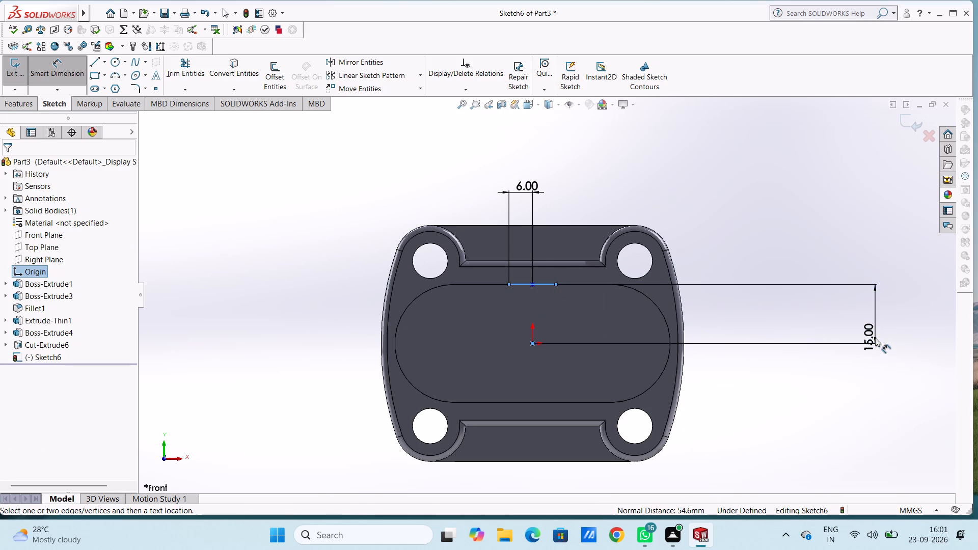
click(833, 323)
click(823, 245)
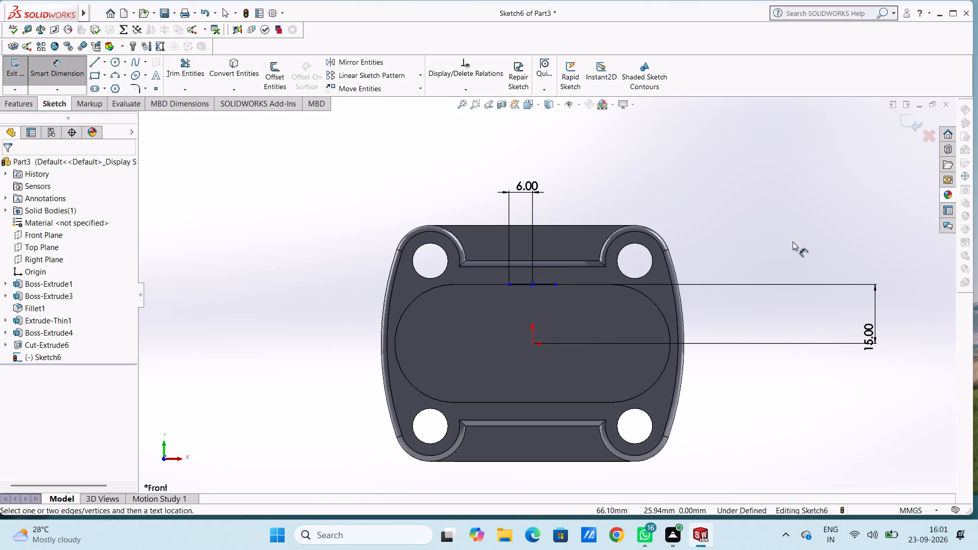
Sketch a corner rectangle 12 mm wide and 2 mm high standing on the line above the cap's upper edge.
click(96, 76)
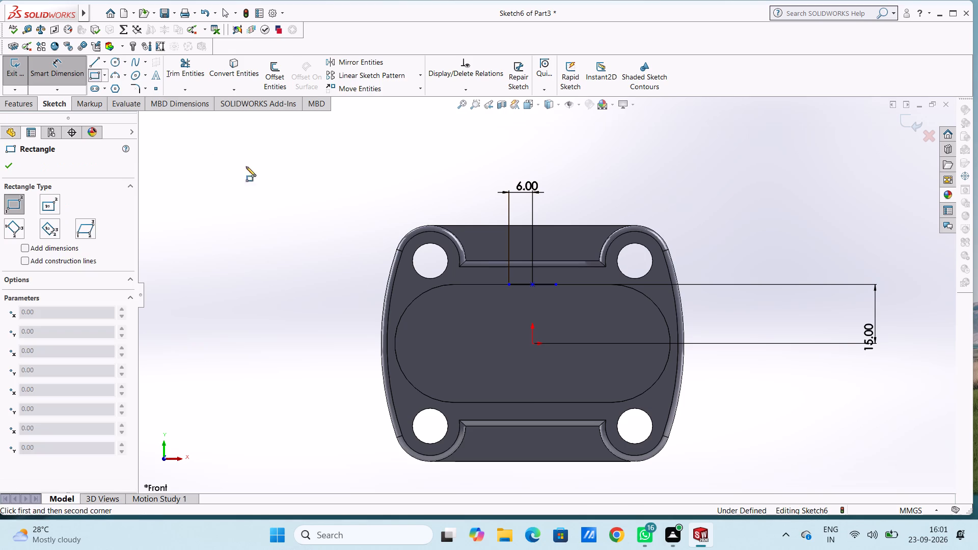
click(508, 287)
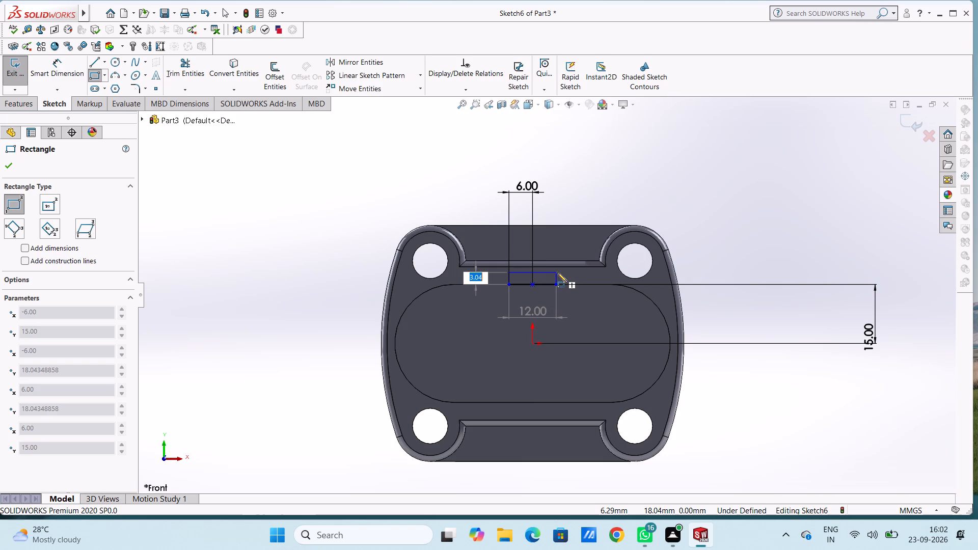
key(2)
key(Return)
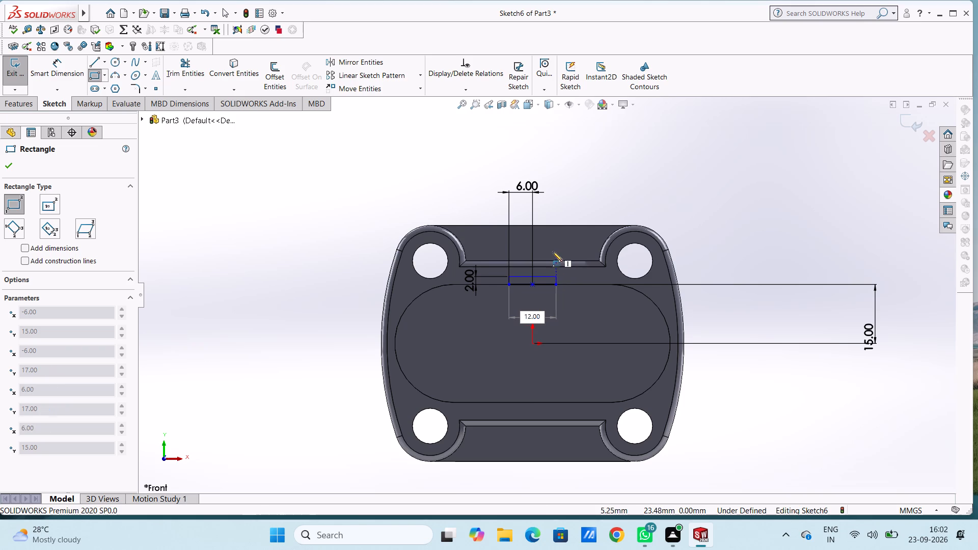
text(12)
key(Return)
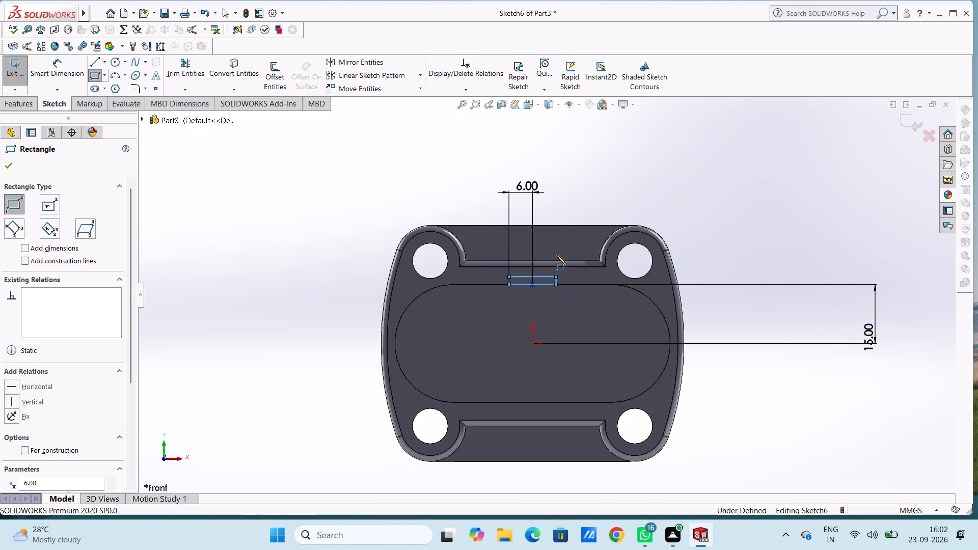
key(Escape)
key(Escape)
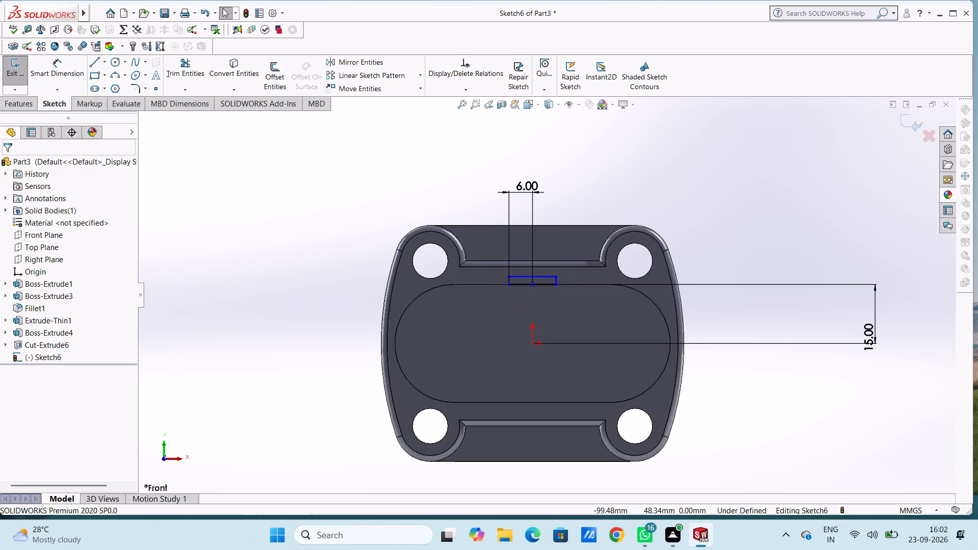
Dimension the small rectangle's width as 12 mm and its height as 2 mm.
click(70, 81)
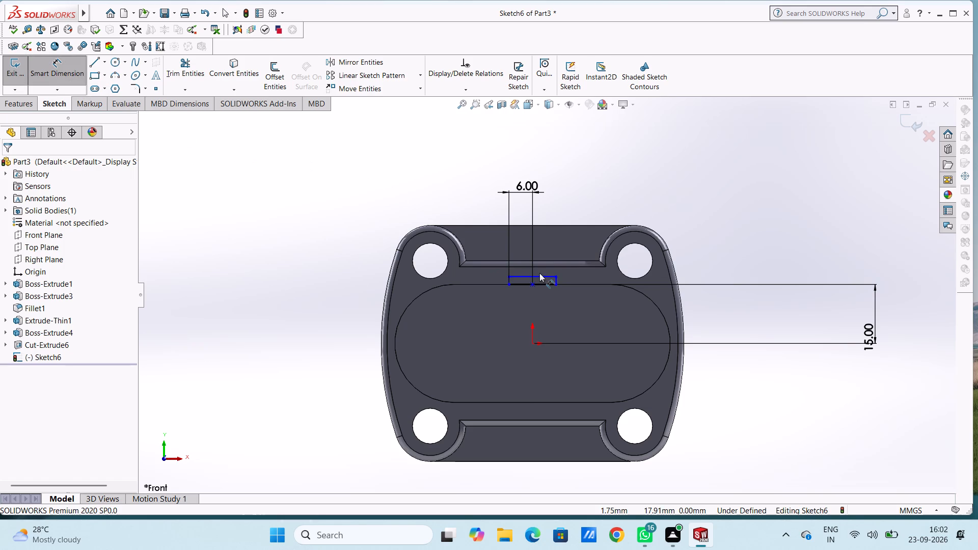
click(542, 277)
click(551, 157)
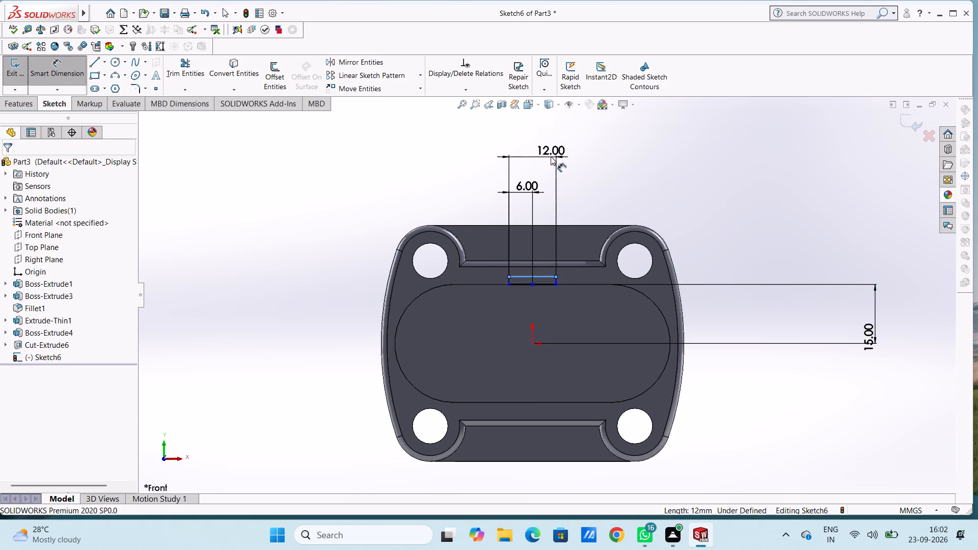
click(506, 143)
click(459, 143)
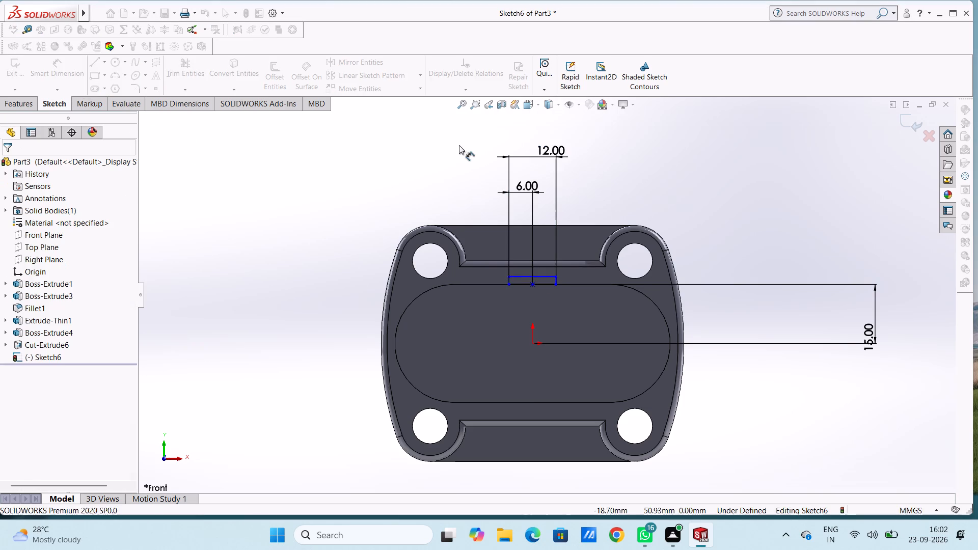
scroll(567, 275, down, 4)
scroll(565, 282, up, 1)
click(541, 289)
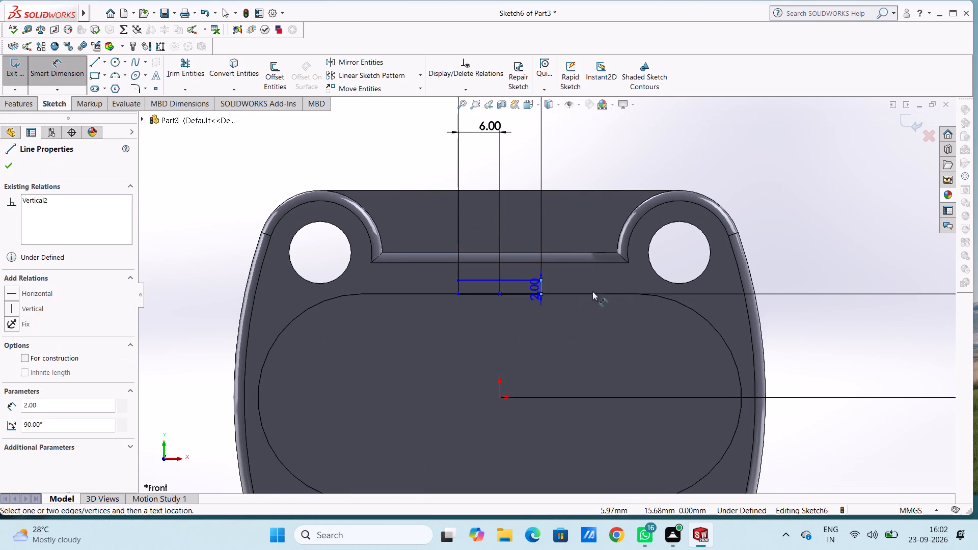
click(853, 289)
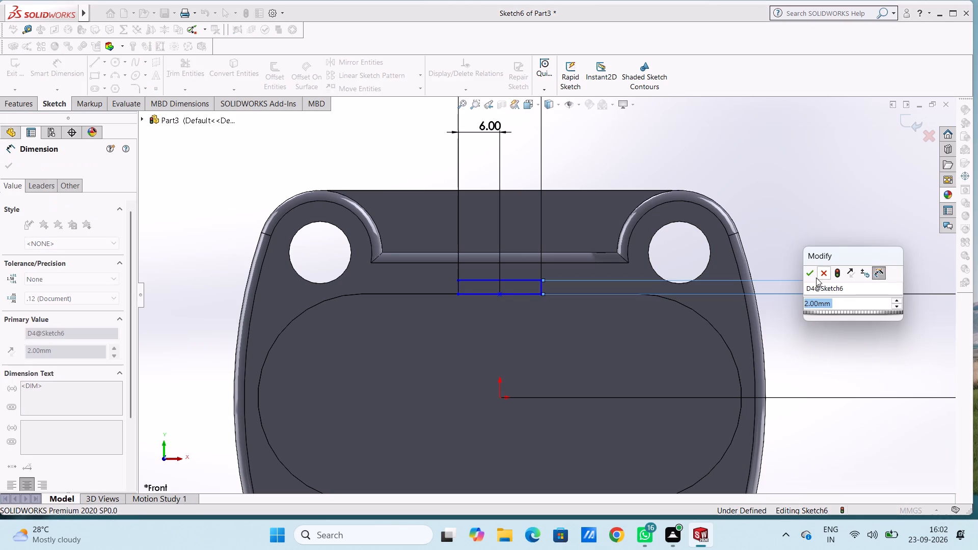
click(809, 270)
click(837, 223)
key(Escape)
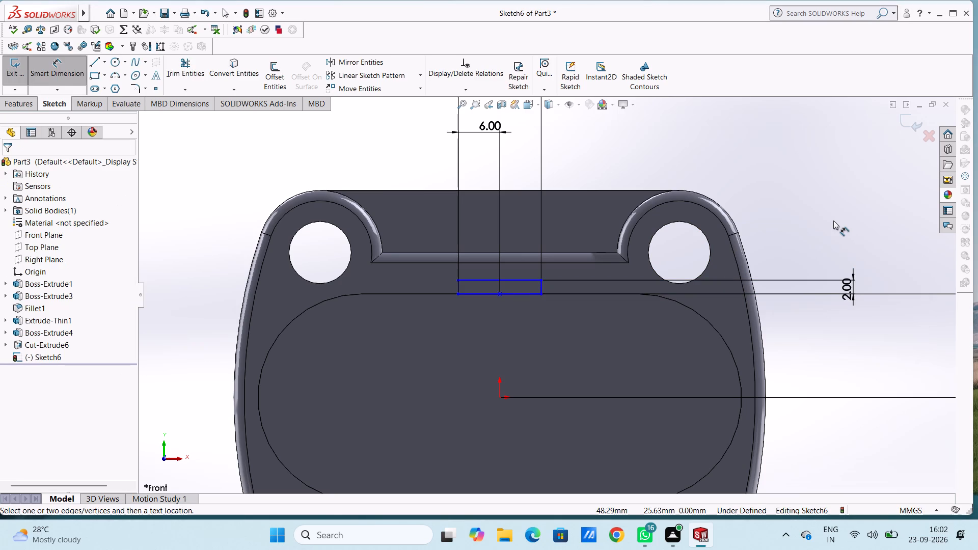
key(Escape)
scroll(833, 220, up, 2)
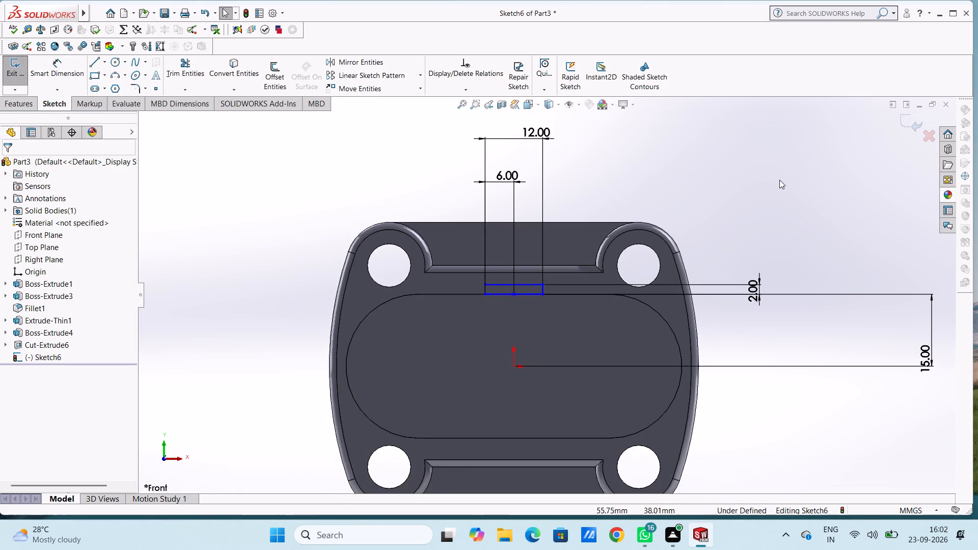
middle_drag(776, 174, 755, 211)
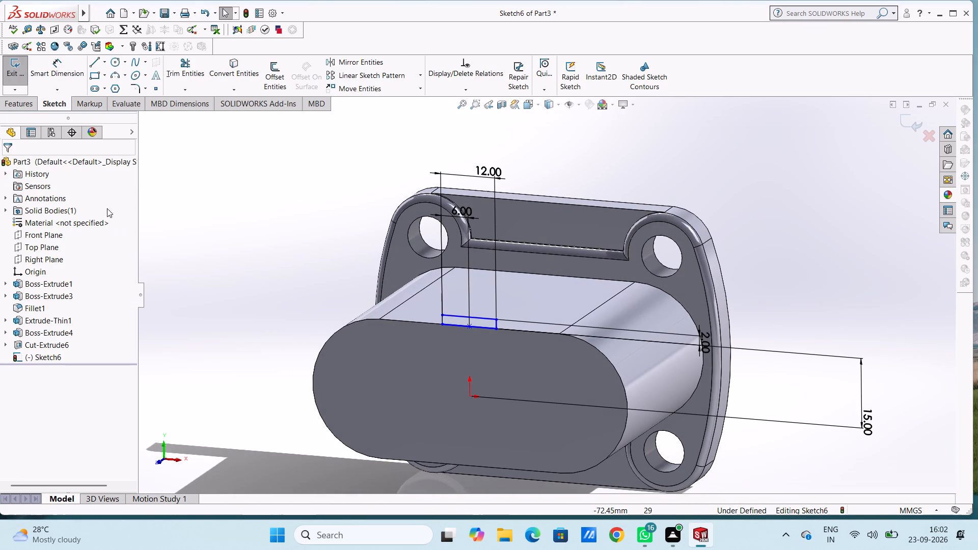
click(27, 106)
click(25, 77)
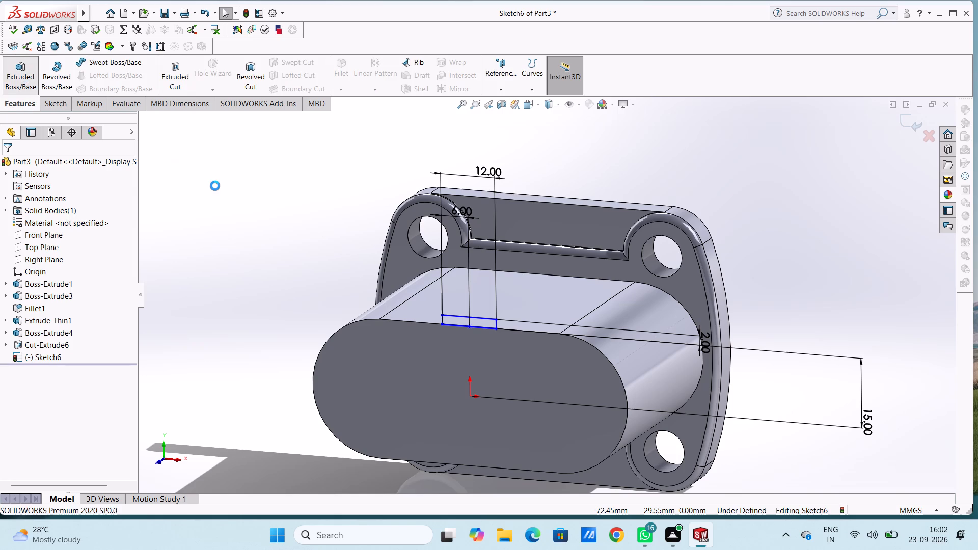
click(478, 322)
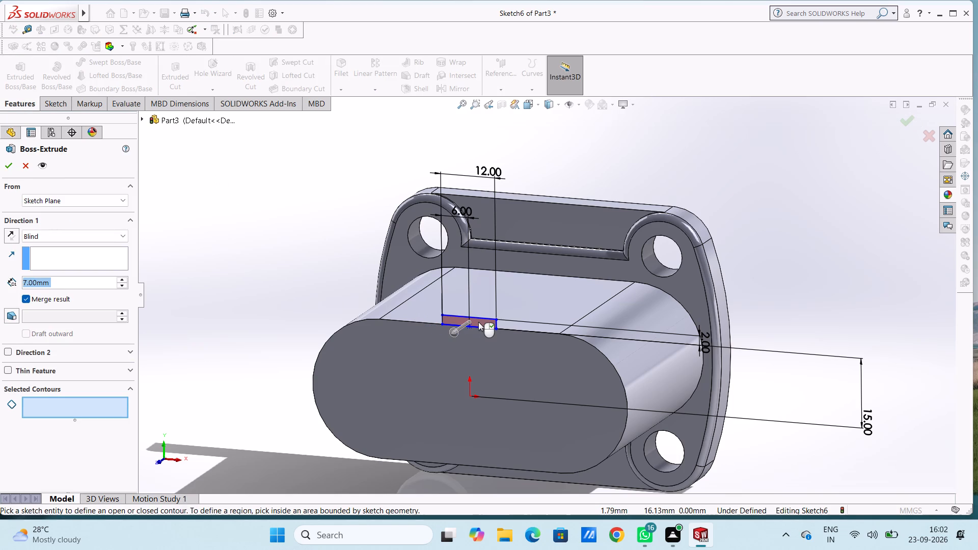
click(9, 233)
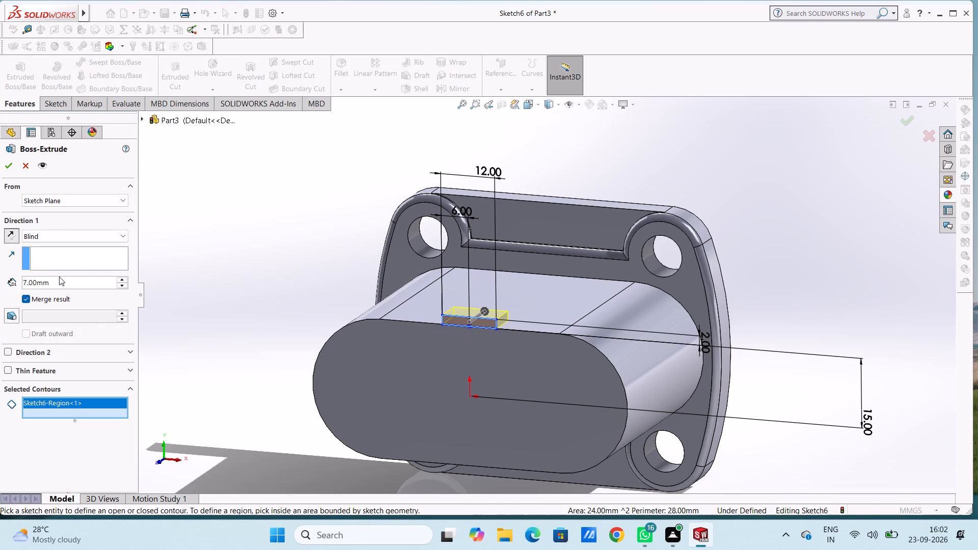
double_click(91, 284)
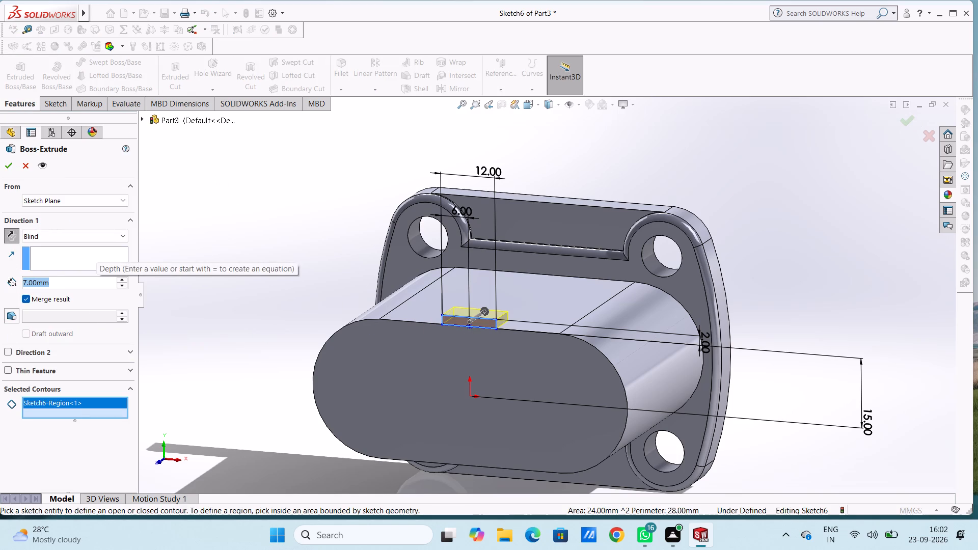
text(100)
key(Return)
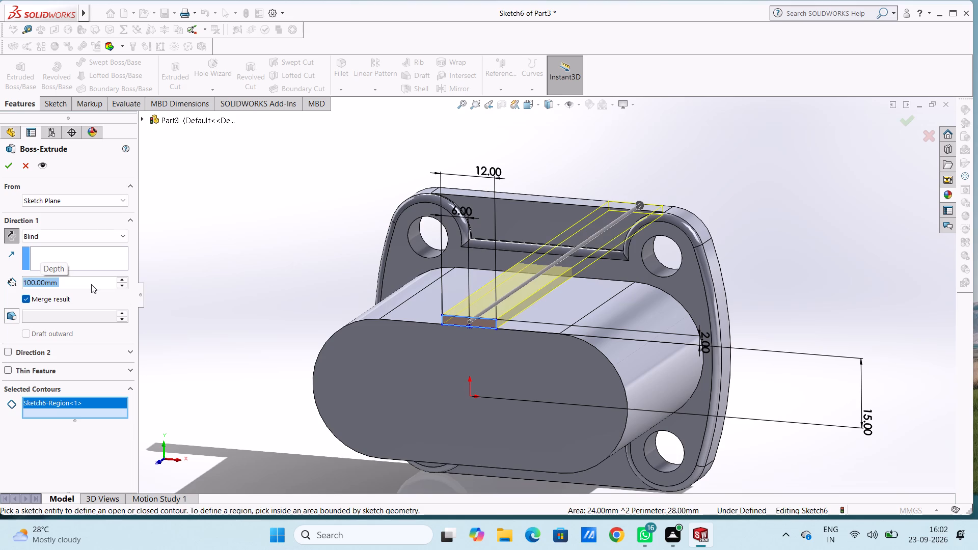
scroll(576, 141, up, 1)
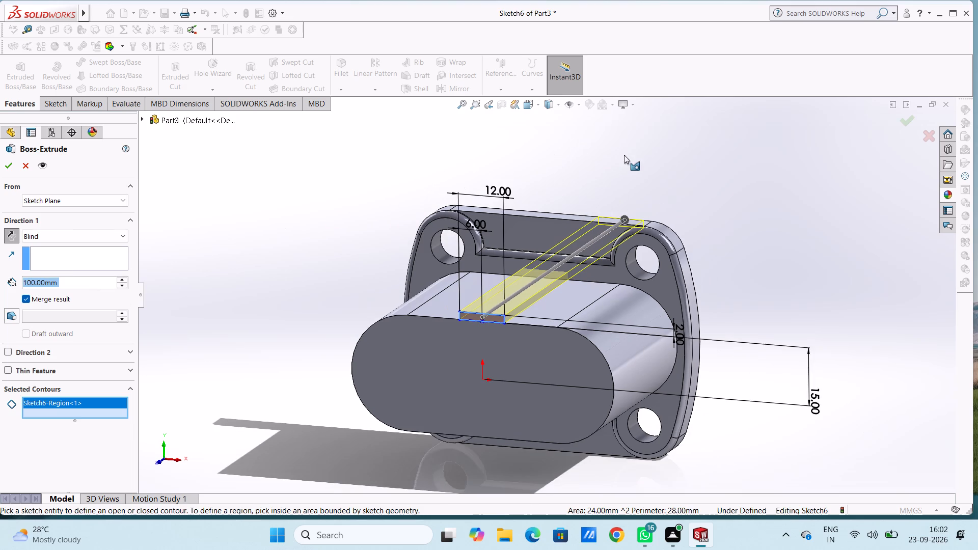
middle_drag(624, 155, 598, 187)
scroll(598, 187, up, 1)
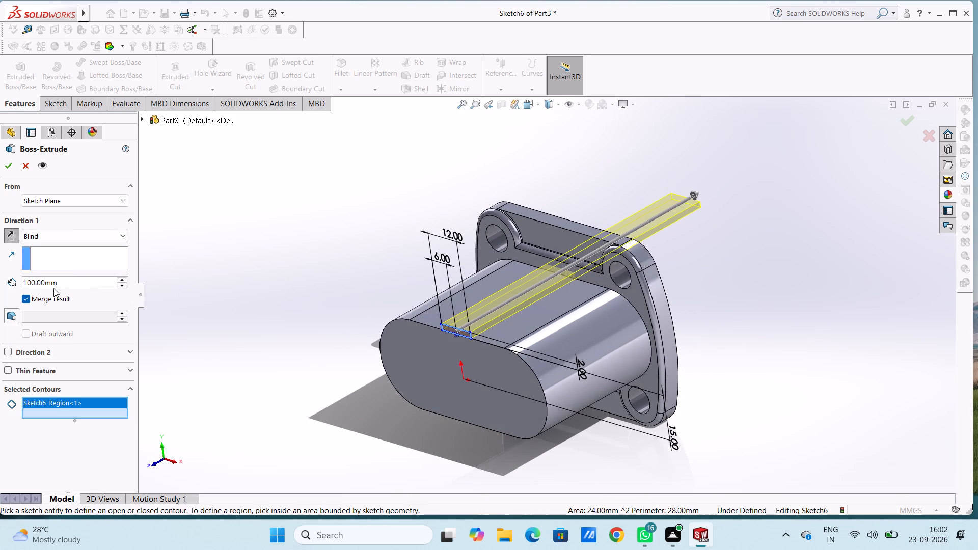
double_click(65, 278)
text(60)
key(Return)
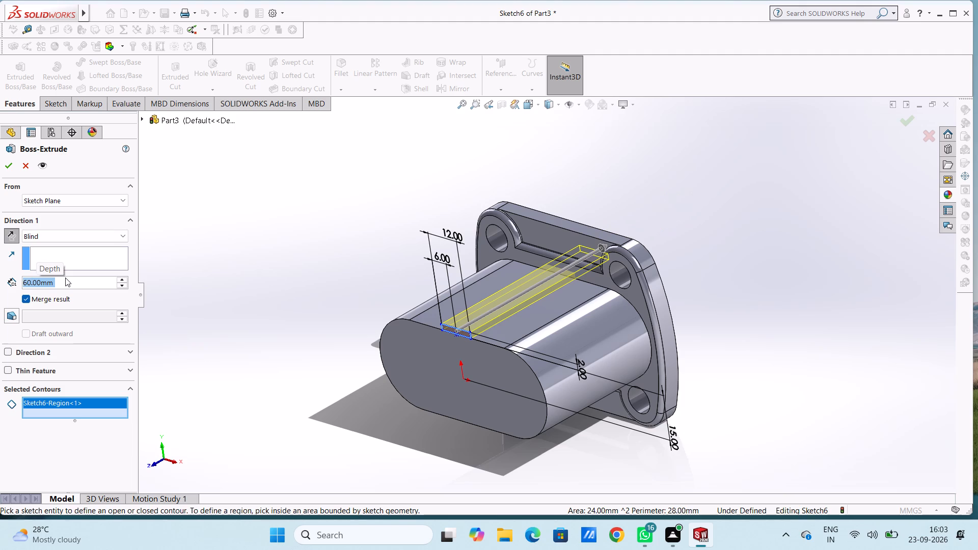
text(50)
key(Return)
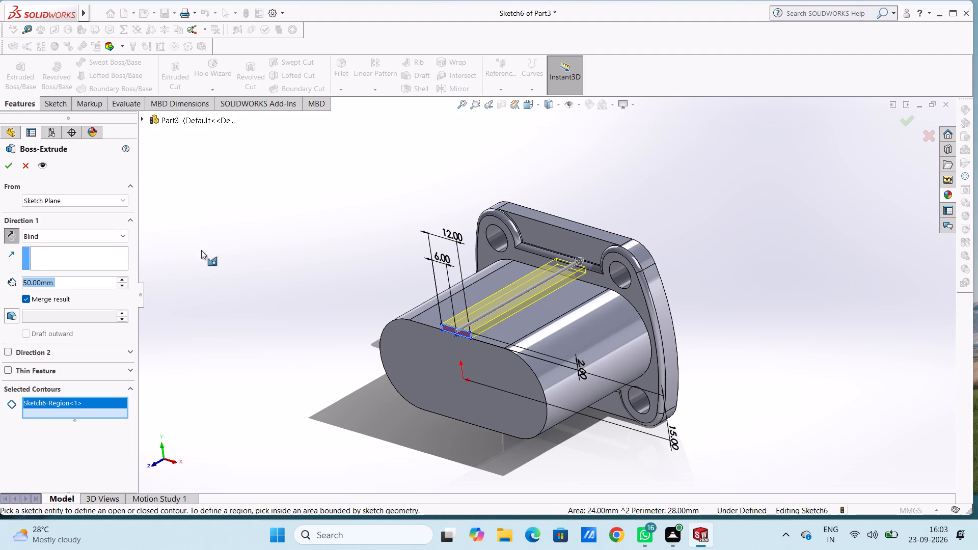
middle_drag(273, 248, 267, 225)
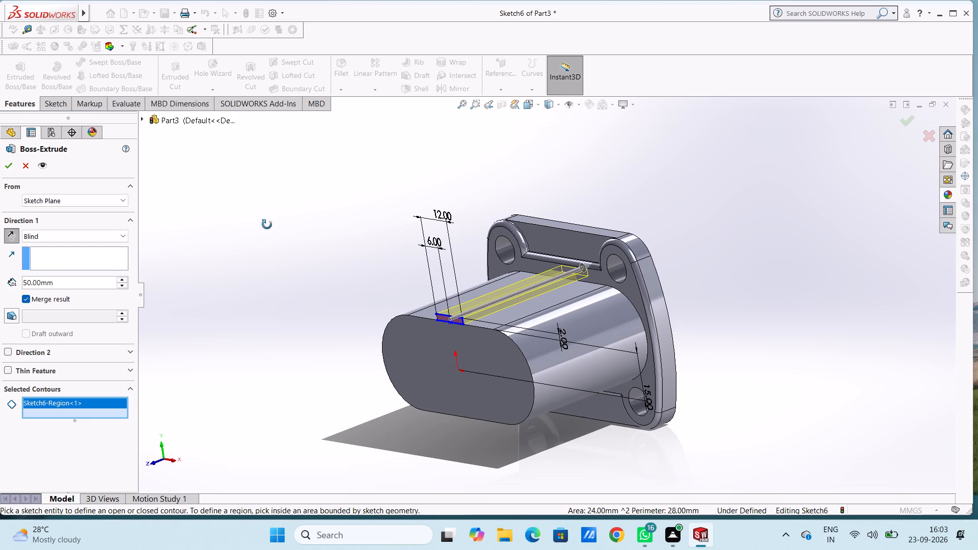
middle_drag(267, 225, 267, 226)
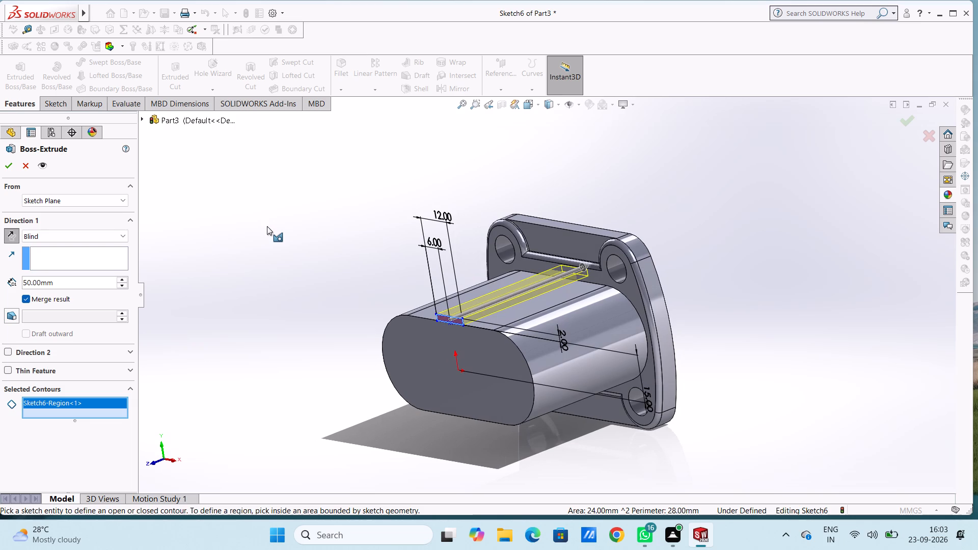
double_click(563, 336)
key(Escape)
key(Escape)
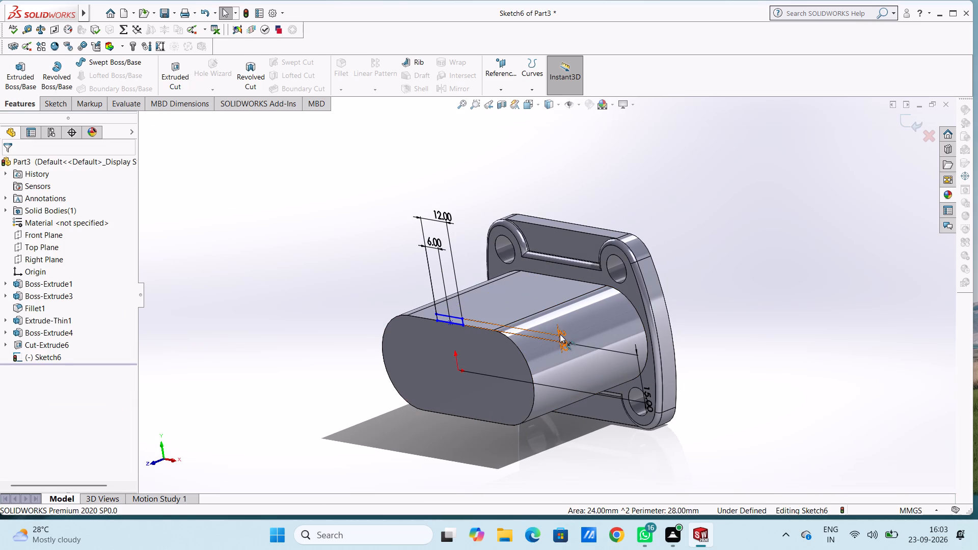
Set the small rectangle's height dimension to 4 mm.
double_click(561, 335)
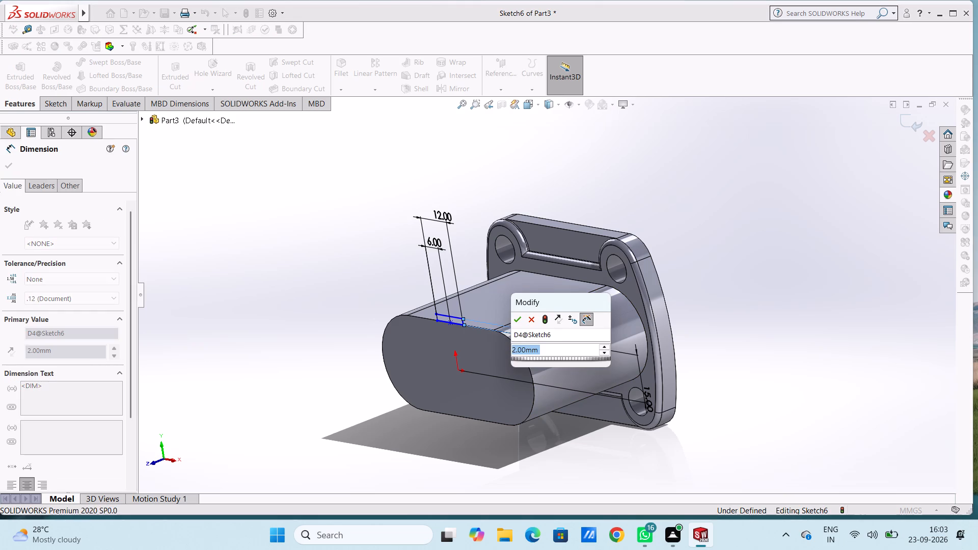
key(4)
key(Return)
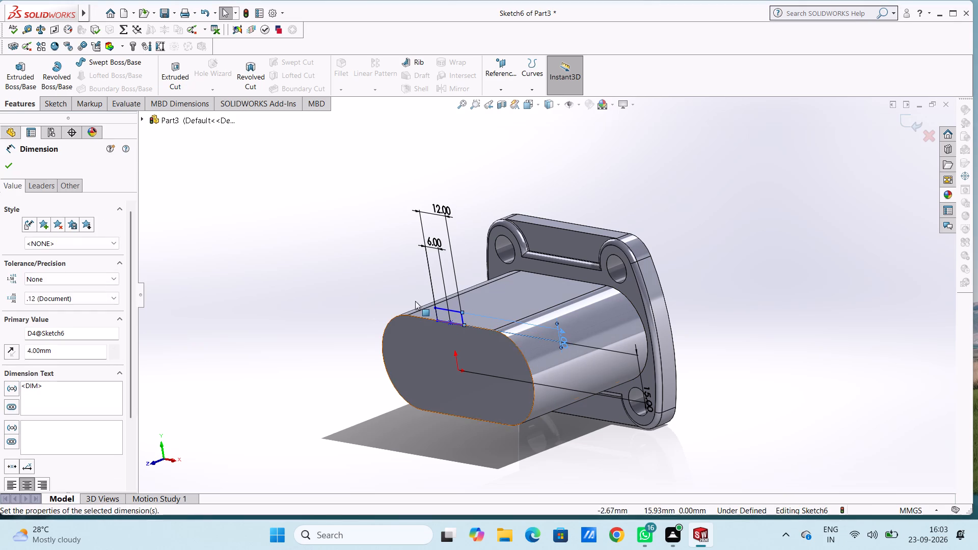
click(335, 251)
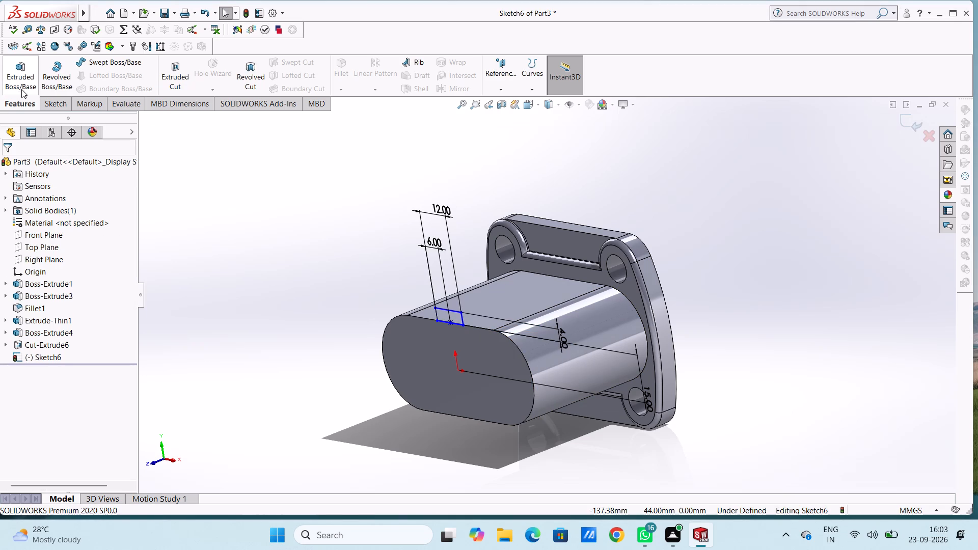
Extrude the small rectangle's region in reverse along the tube toward the plate, trying blind depths of 50 and 45 mm before using 48 mm.
click(25, 78)
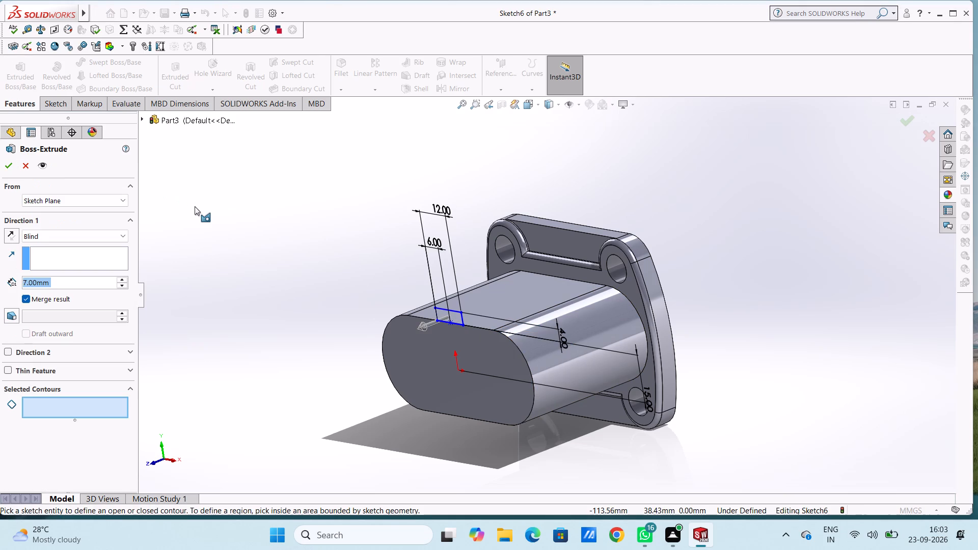
click(450, 314)
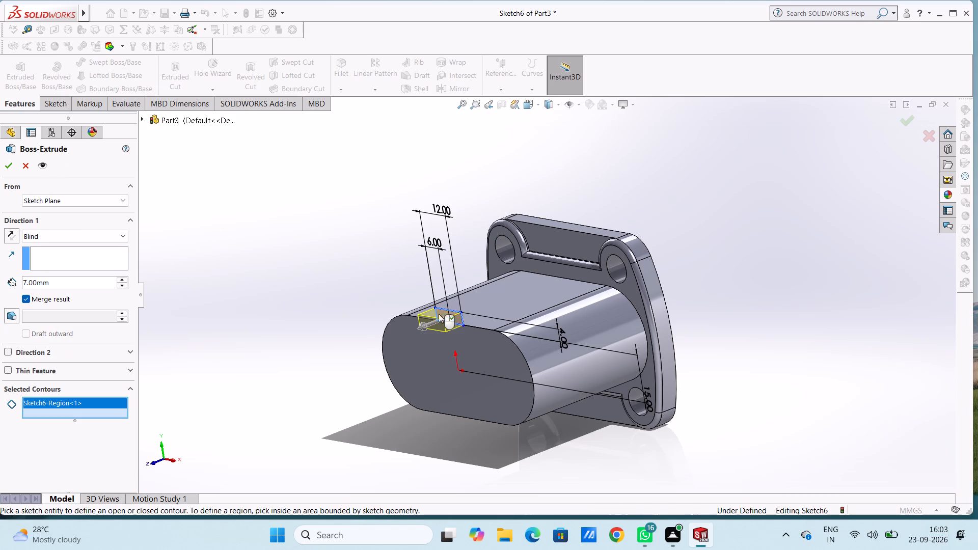
click(11, 237)
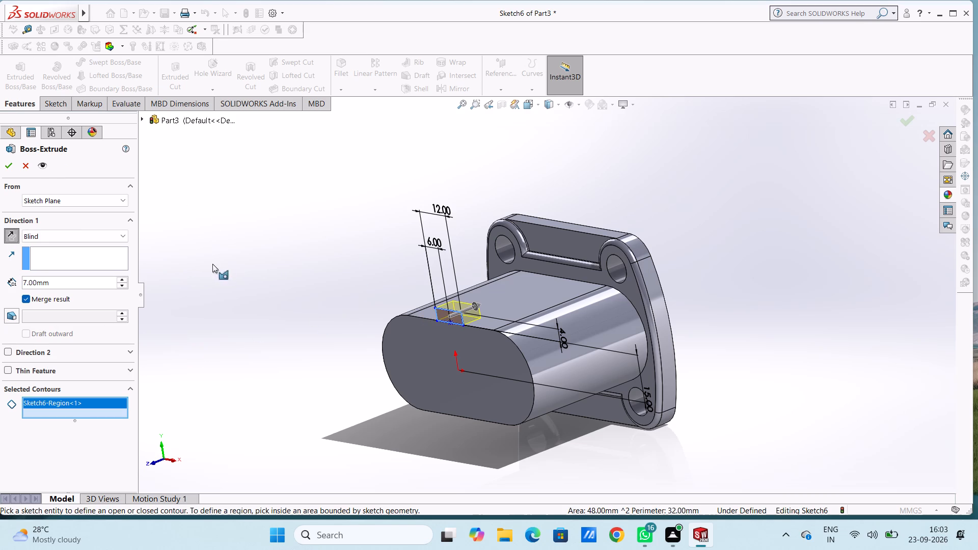
middle_drag(225, 254, 192, 259)
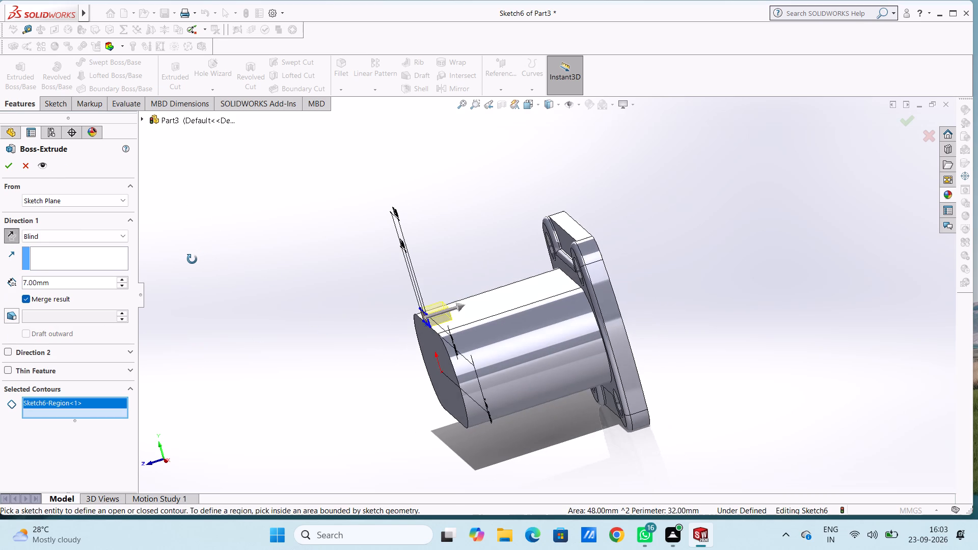
middle_drag(192, 259, 194, 257)
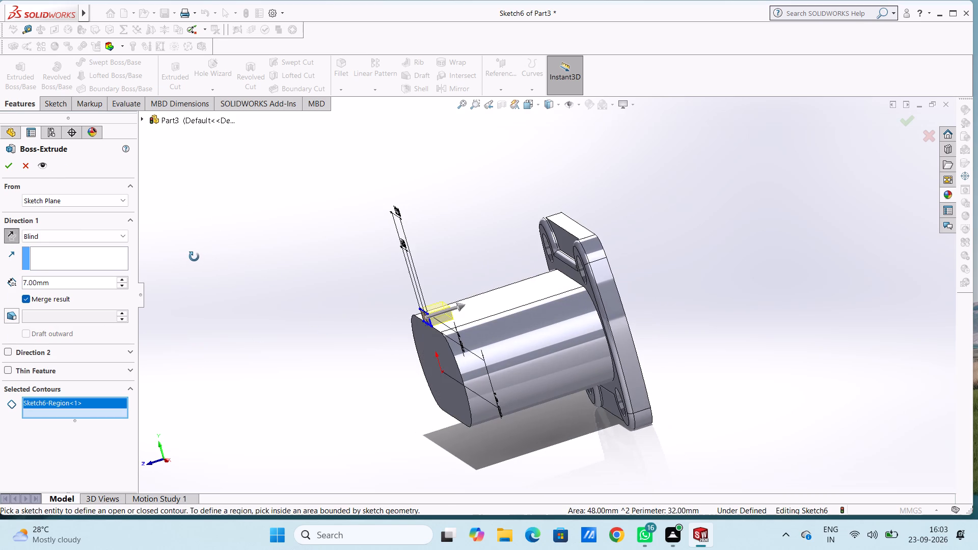
middle_drag(194, 257, 194, 256)
double_click(68, 282)
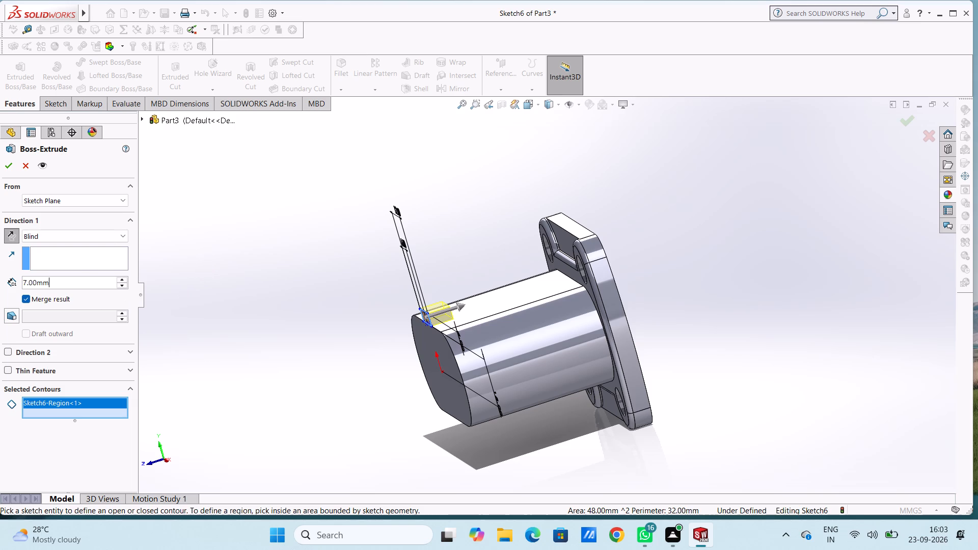
text(50)
key(Return)
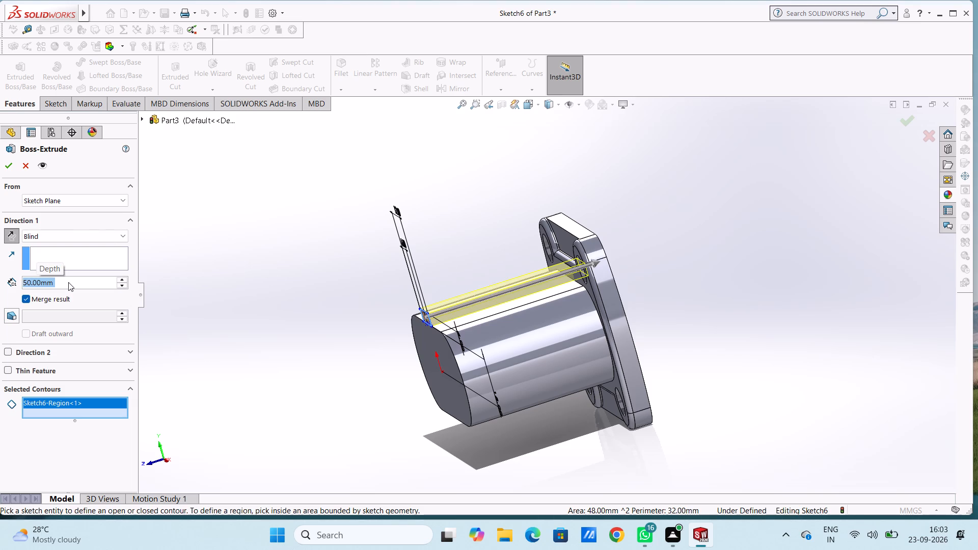
text(45)
key(Return)
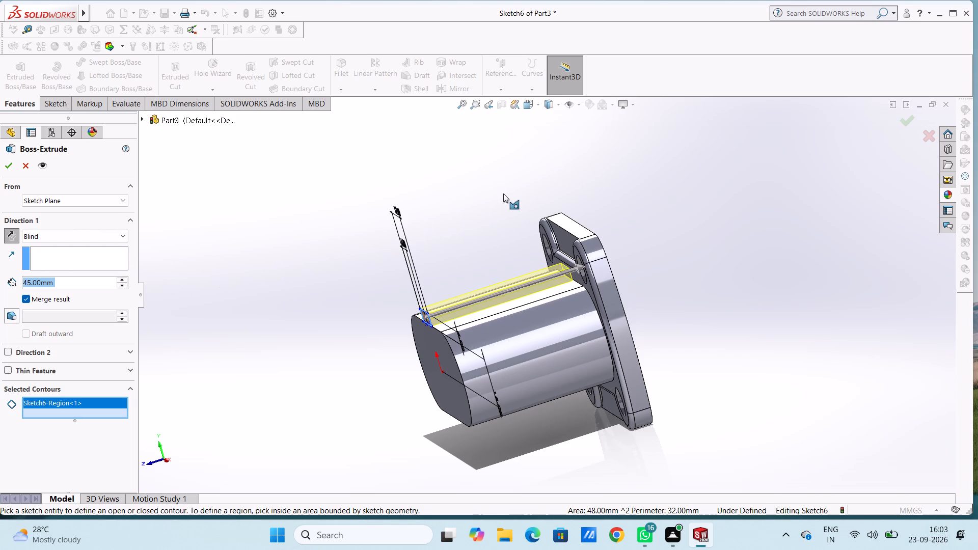
middle_drag(504, 194, 531, 302)
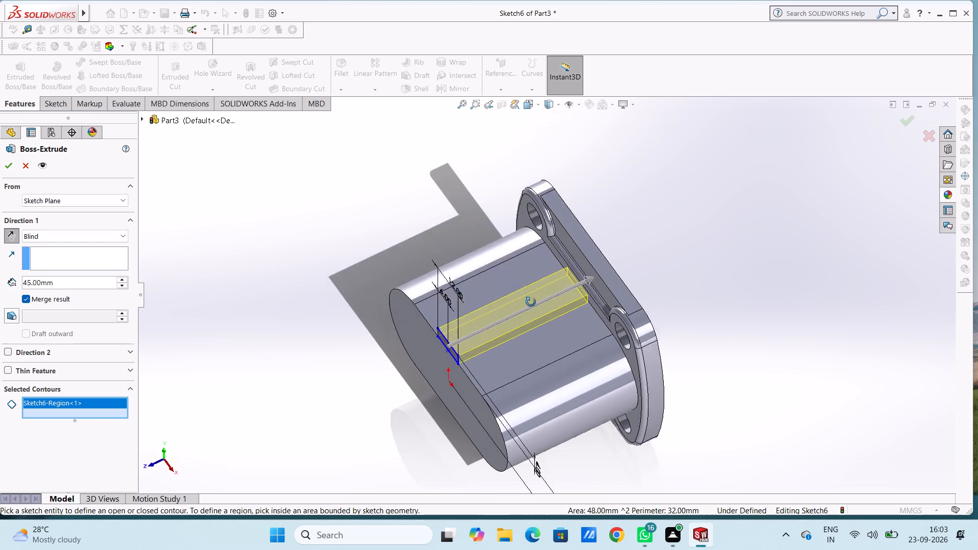
middle_drag(531, 302, 574, 325)
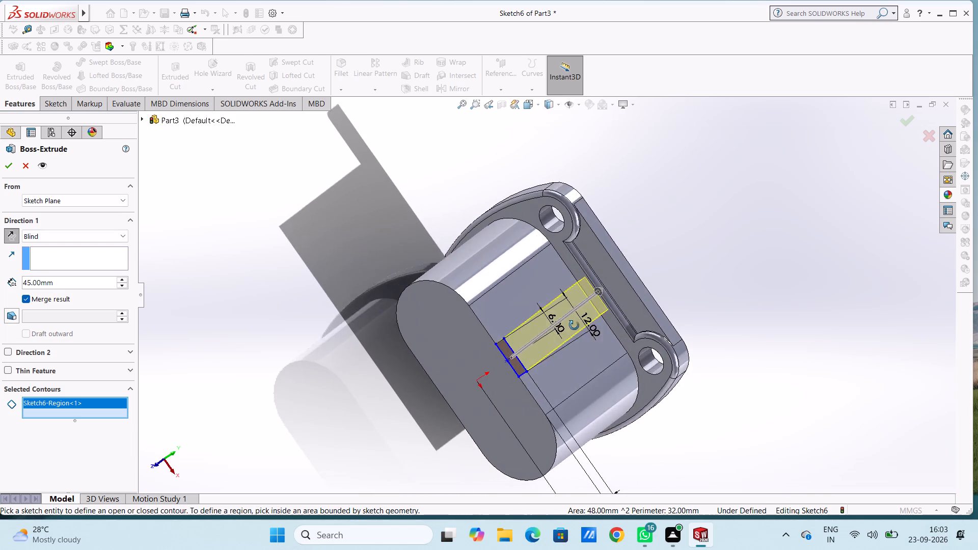
middle_drag(574, 325, 524, 347)
double_click(85, 281)
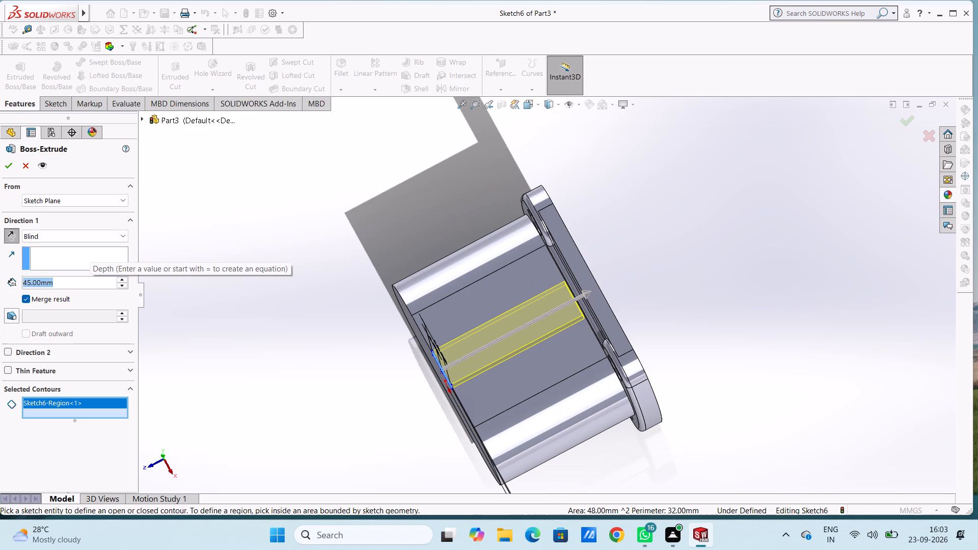
key(4)
key(8)
key(Return)
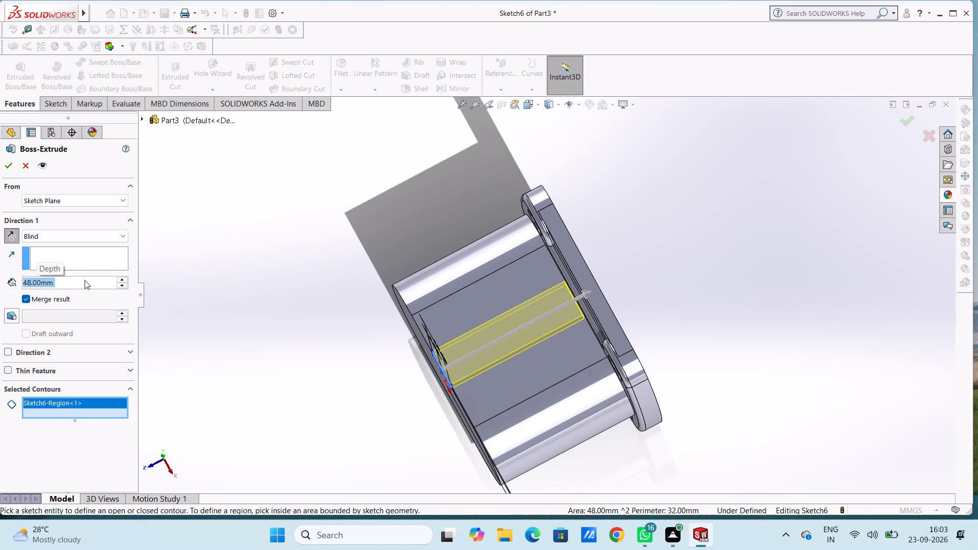
click(7, 170)
click(253, 353)
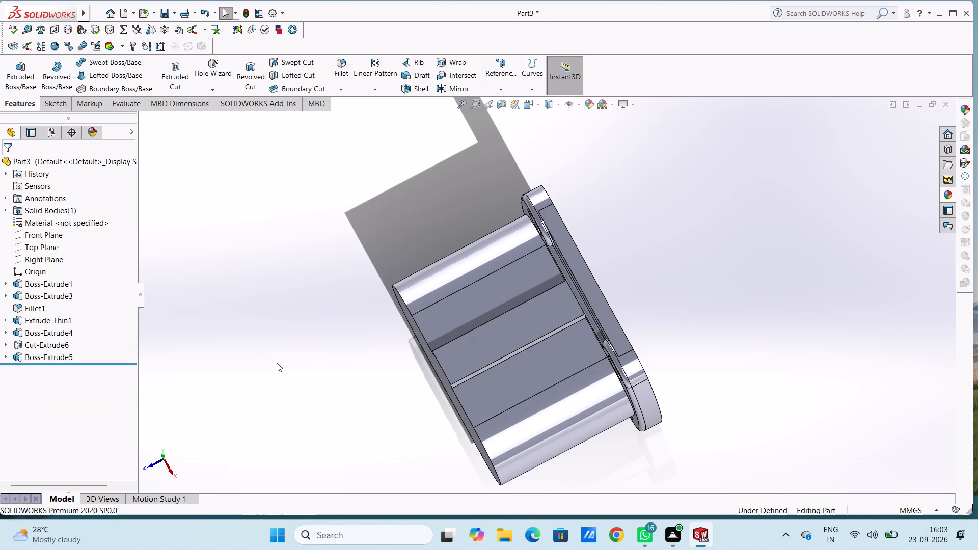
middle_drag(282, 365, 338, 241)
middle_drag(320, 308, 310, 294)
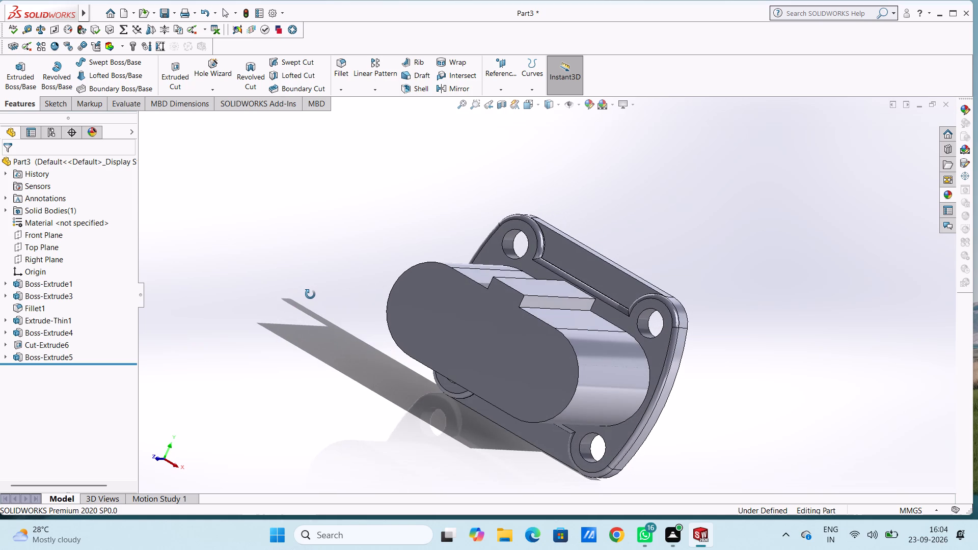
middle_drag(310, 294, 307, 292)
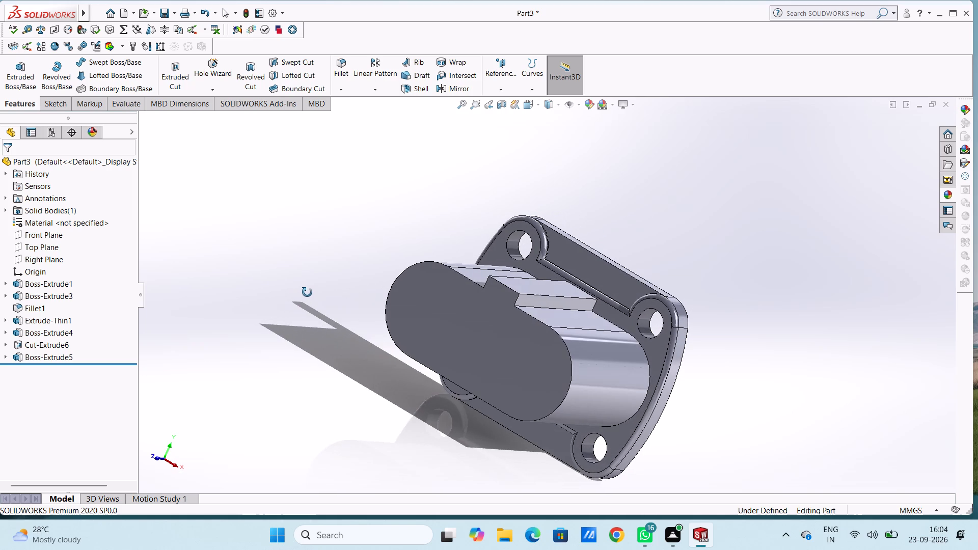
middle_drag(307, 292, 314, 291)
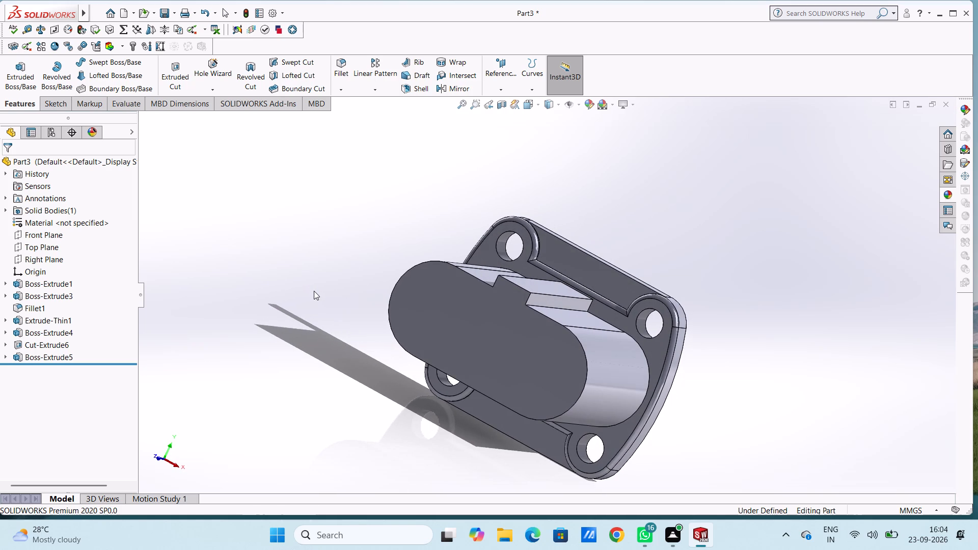
On the cap's front face, sketch concentric circles of 4 mm and 6 mm radius, centred about 36 mm directly above the origin.
key(ctrl+1)
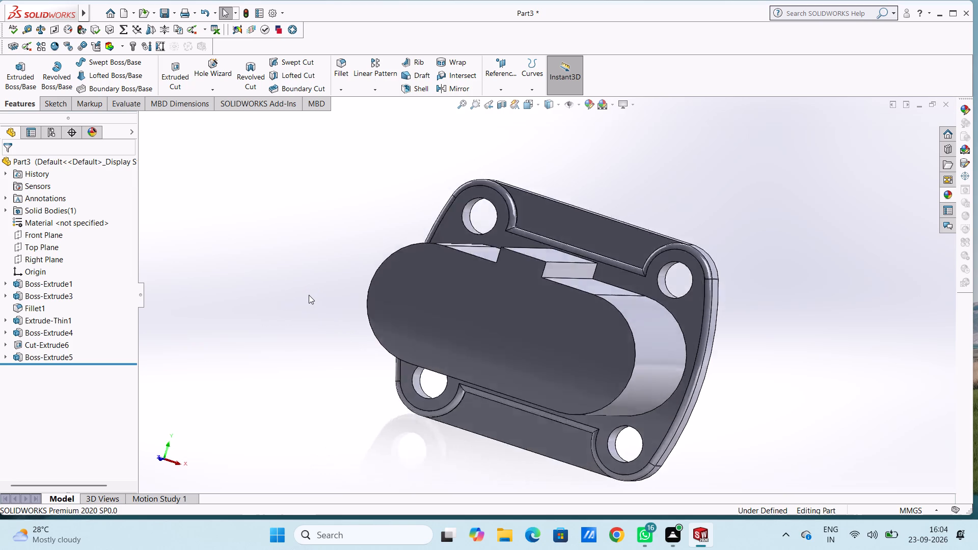
click(531, 223)
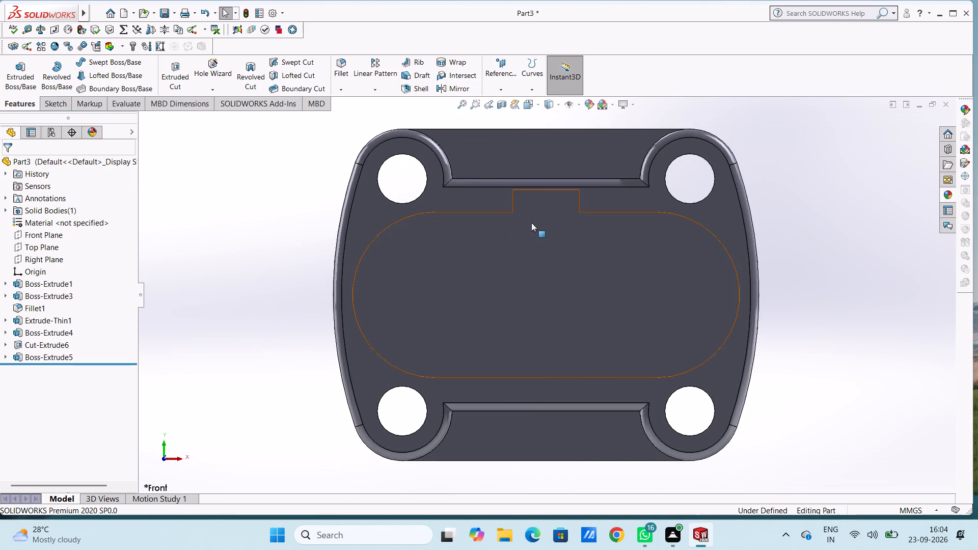
click(570, 190)
click(268, 211)
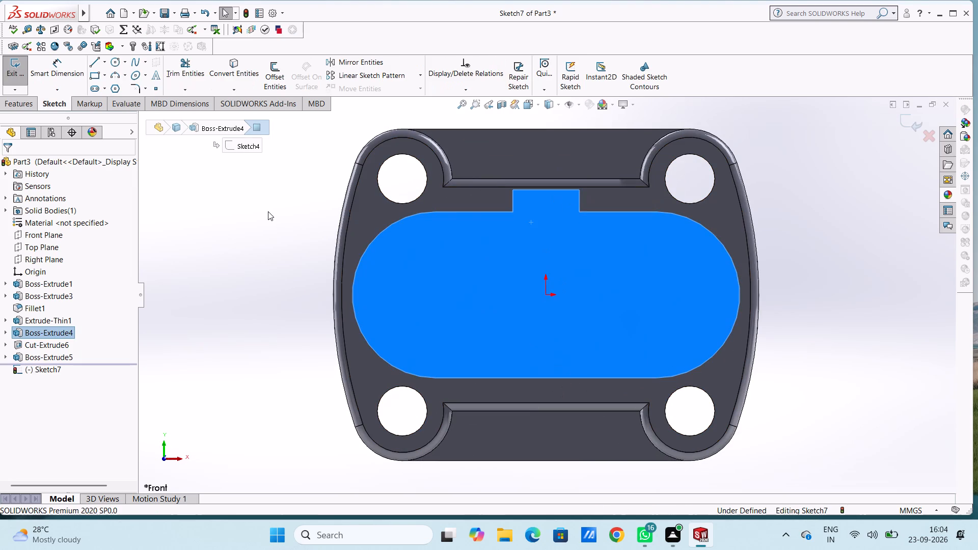
scroll(560, 216, up, 2)
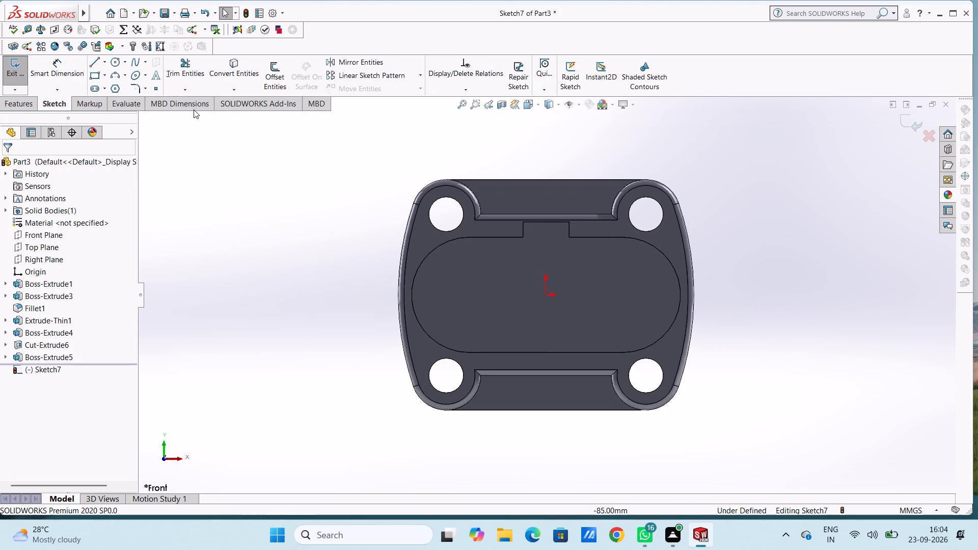
click(113, 64)
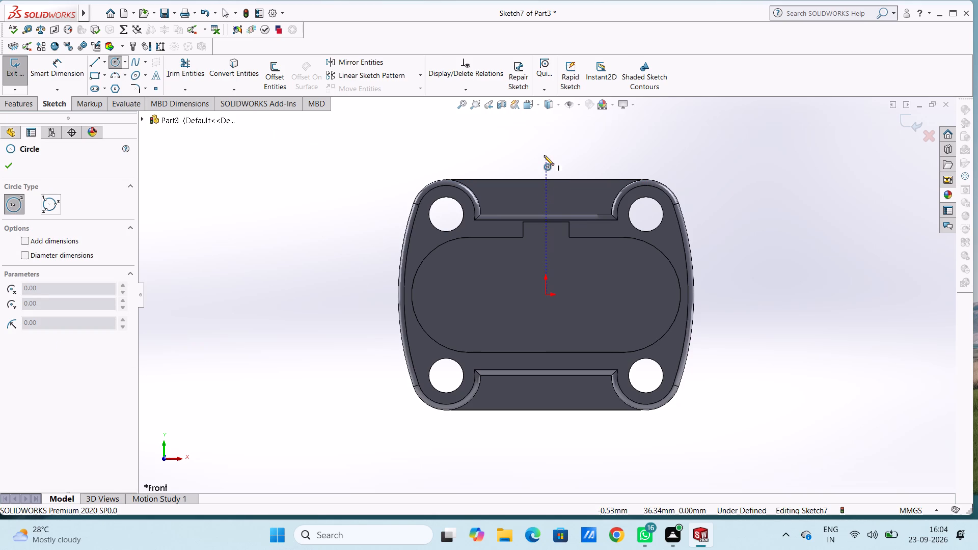
click(544, 155)
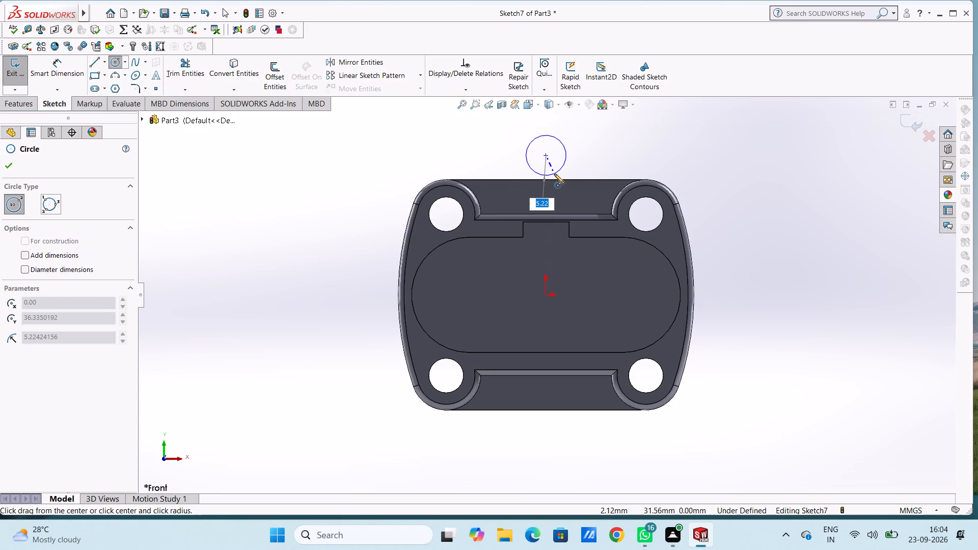
key(4)
key(Return)
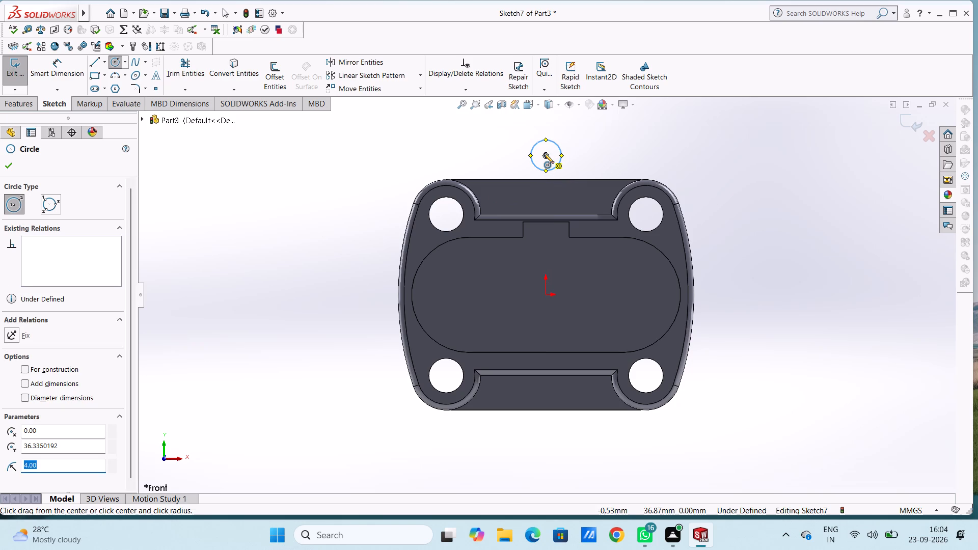
click(544, 153)
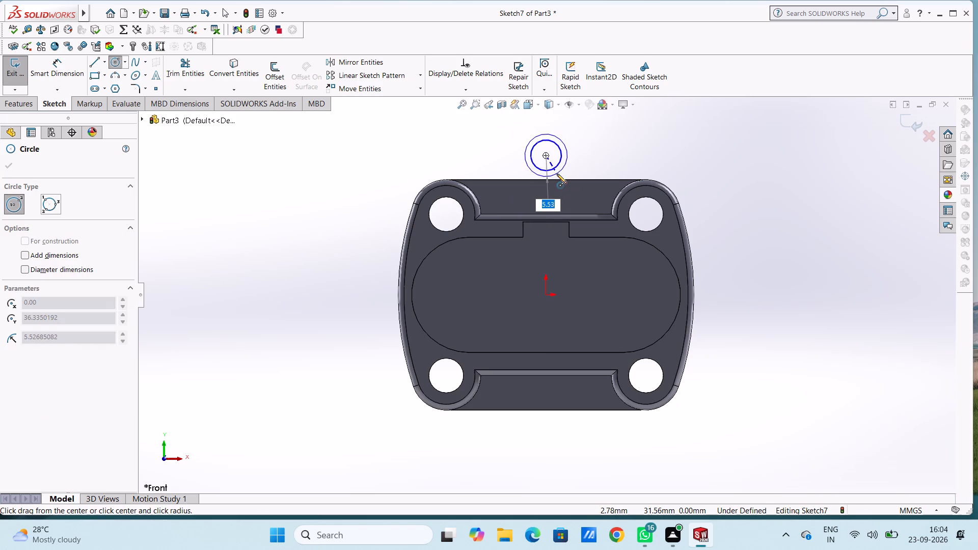
key(6)
key(Return)
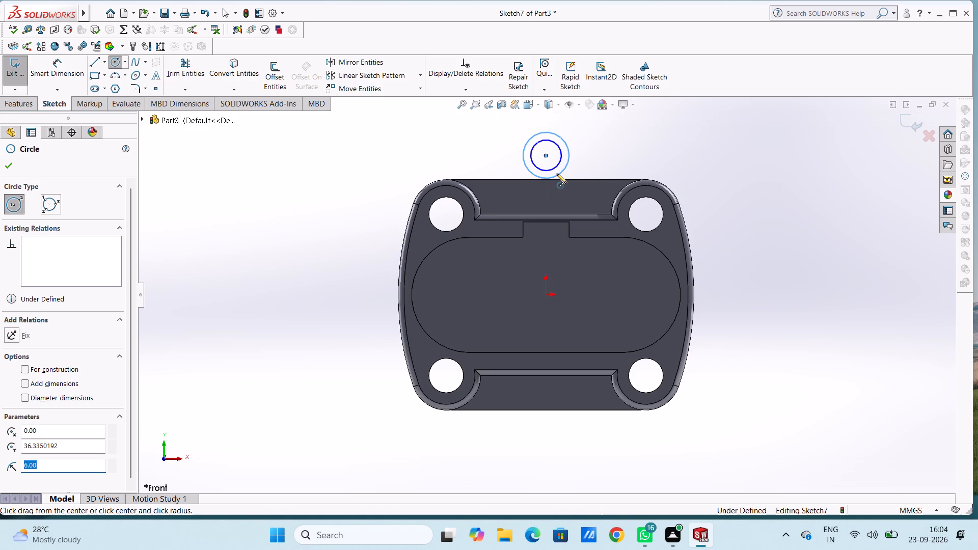
Sketch concentric circles of about 5.3 mm and 6 mm radius below the plate, centred about 33 mm directly below the origin.
scroll(565, 384, up, 3)
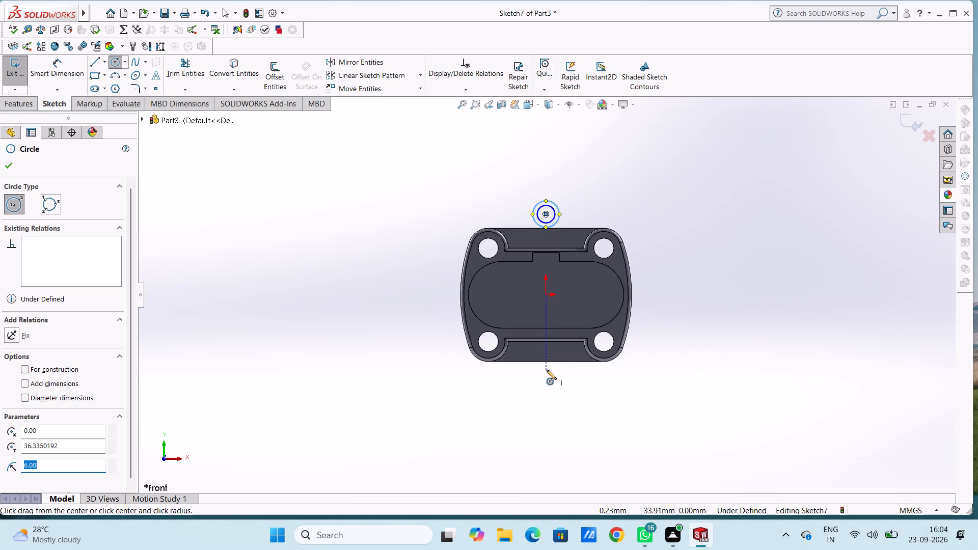
click(547, 368)
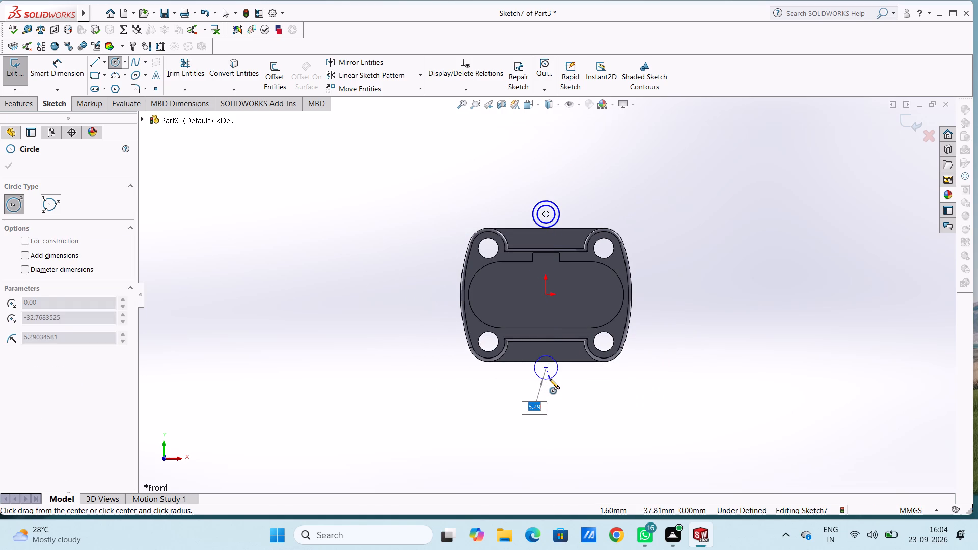
click(550, 379)
click(545, 367)
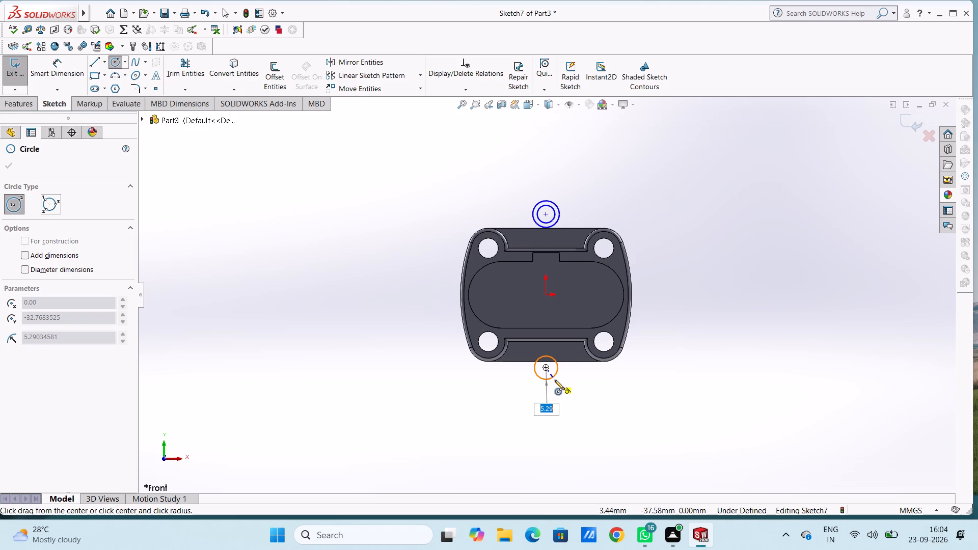
key(6)
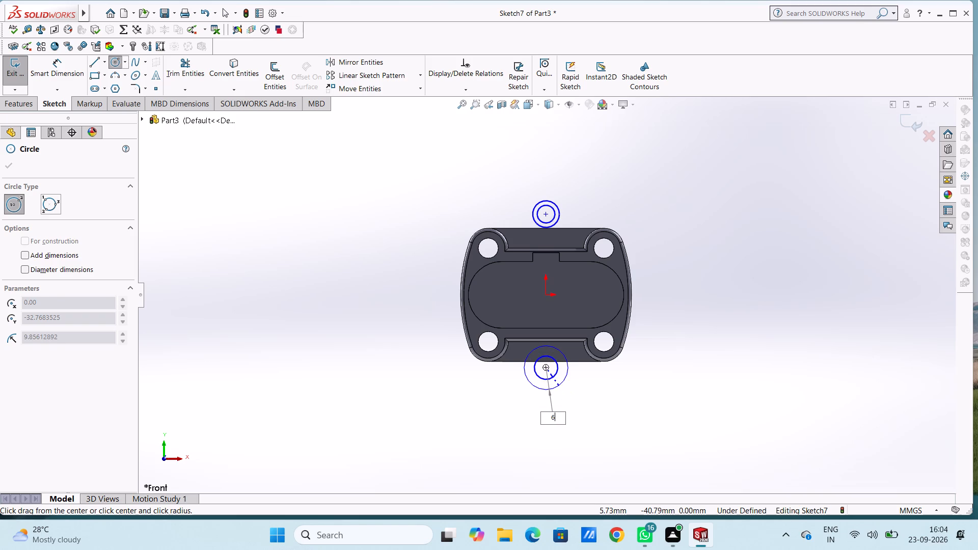
key(Return)
key(Escape)
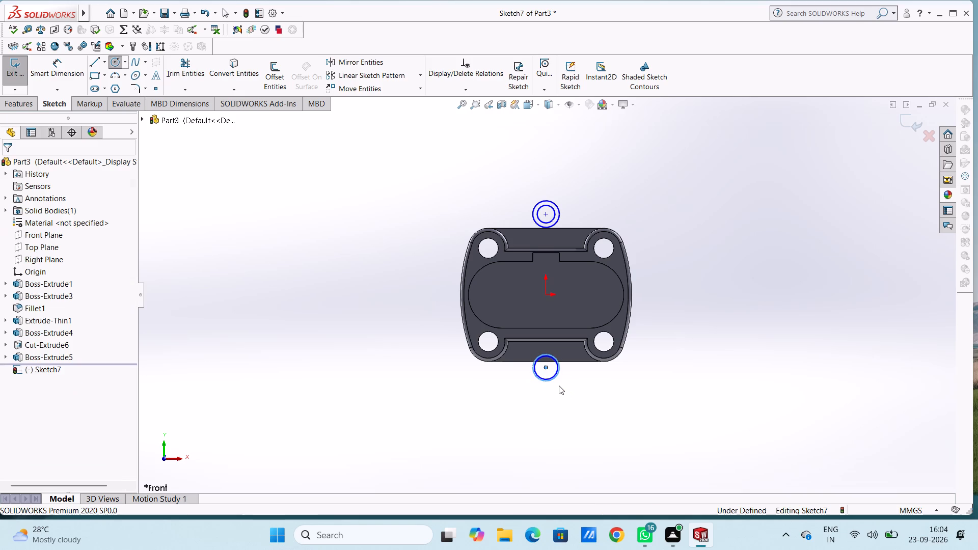
key(Escape)
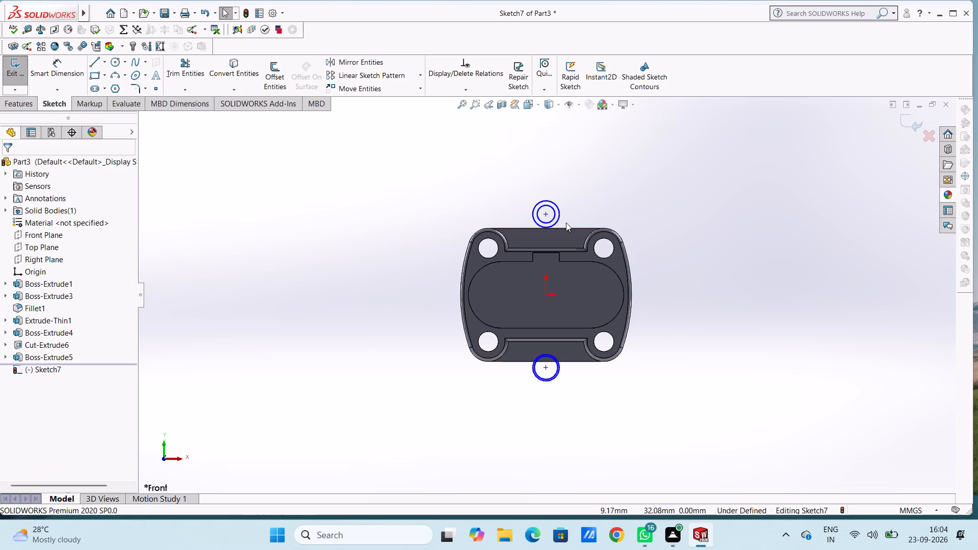
Dimension the inner circle of both the upper and lower pairs with a 6 mm diameter.
click(65, 70)
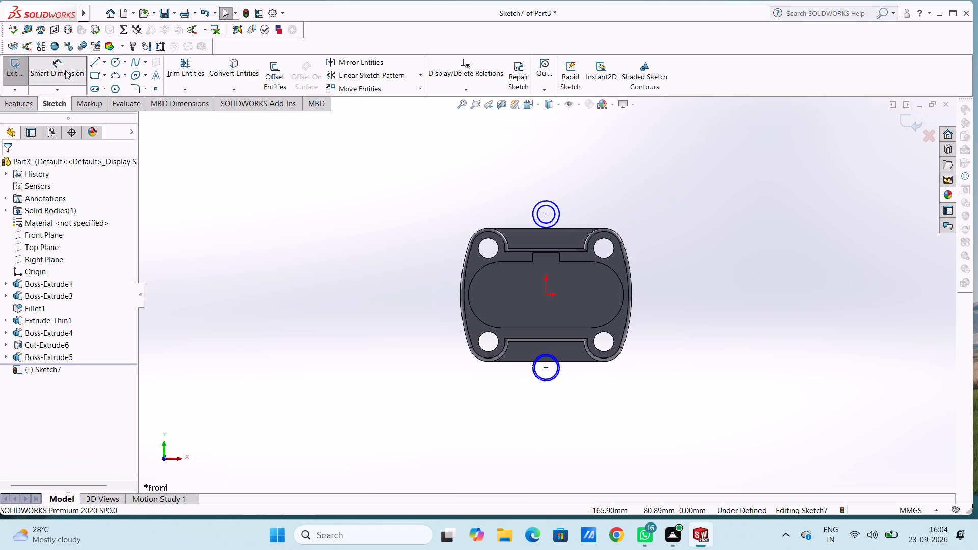
click(545, 206)
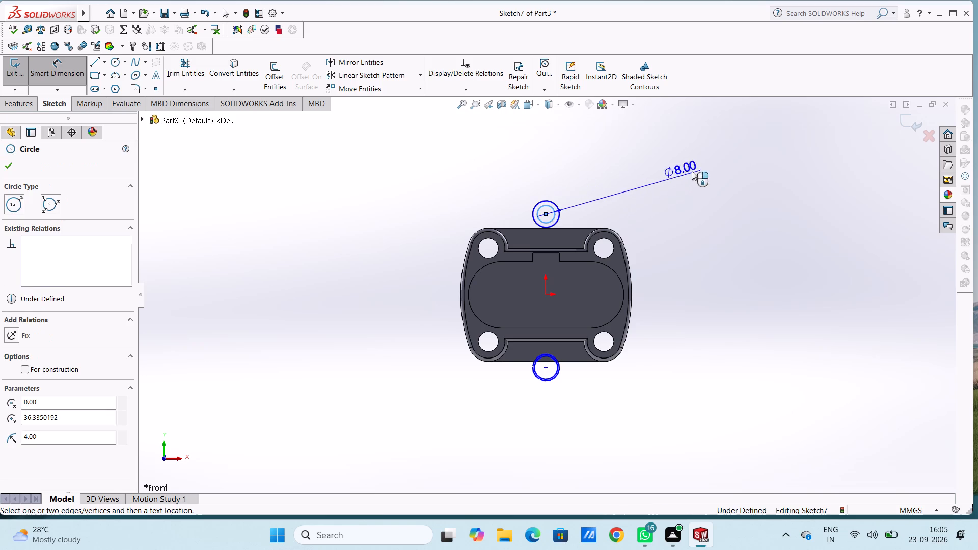
click(728, 154)
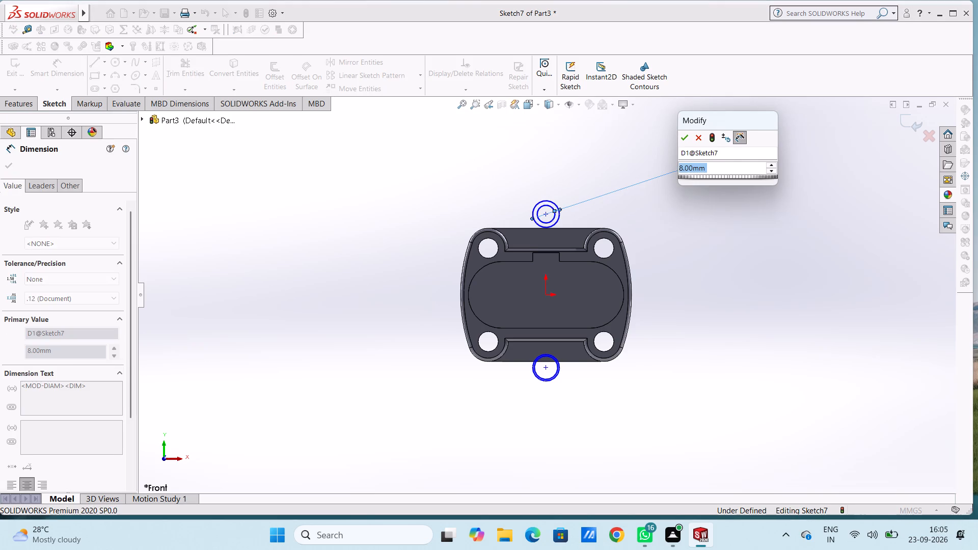
key(6)
key(Return)
drag(752, 252, 753, 258)
click(553, 375)
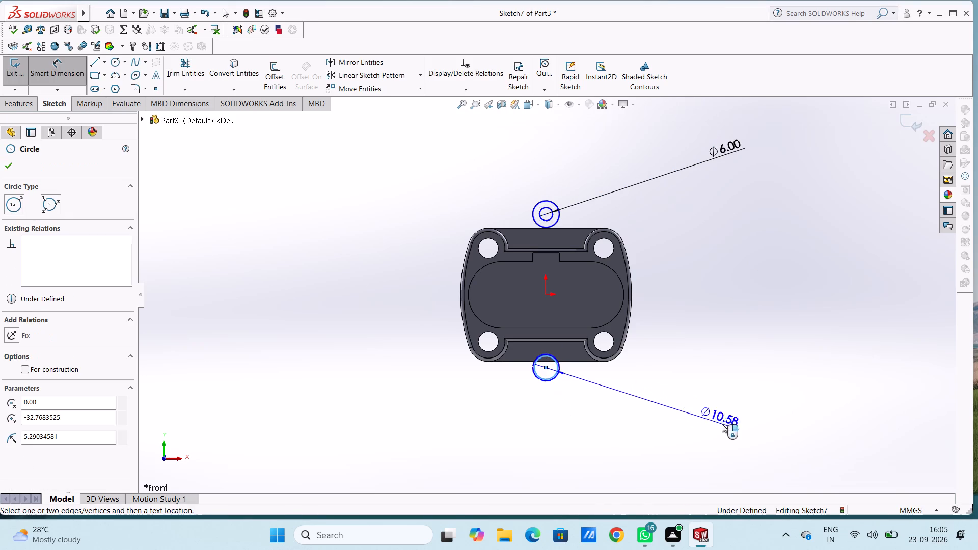
click(738, 423)
key(6)
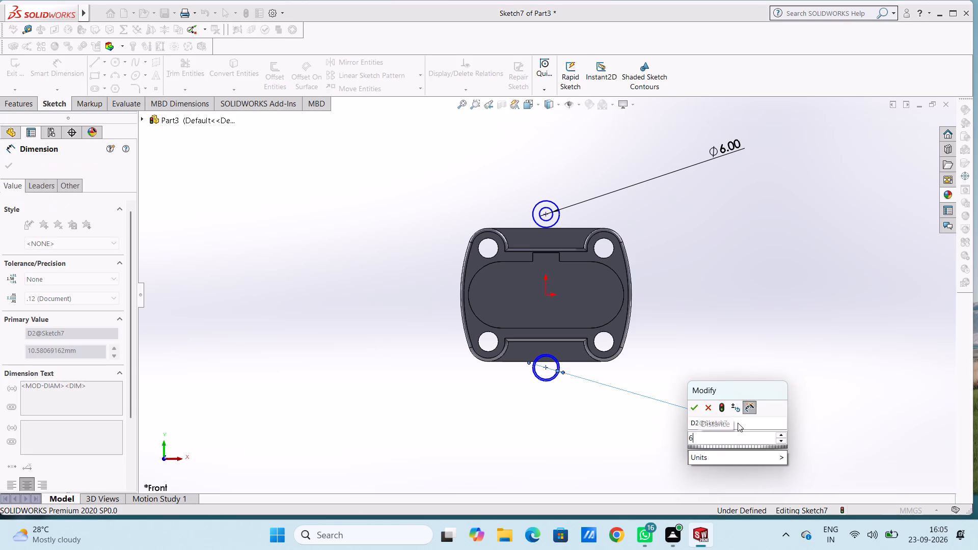
key(Return)
click(555, 150)
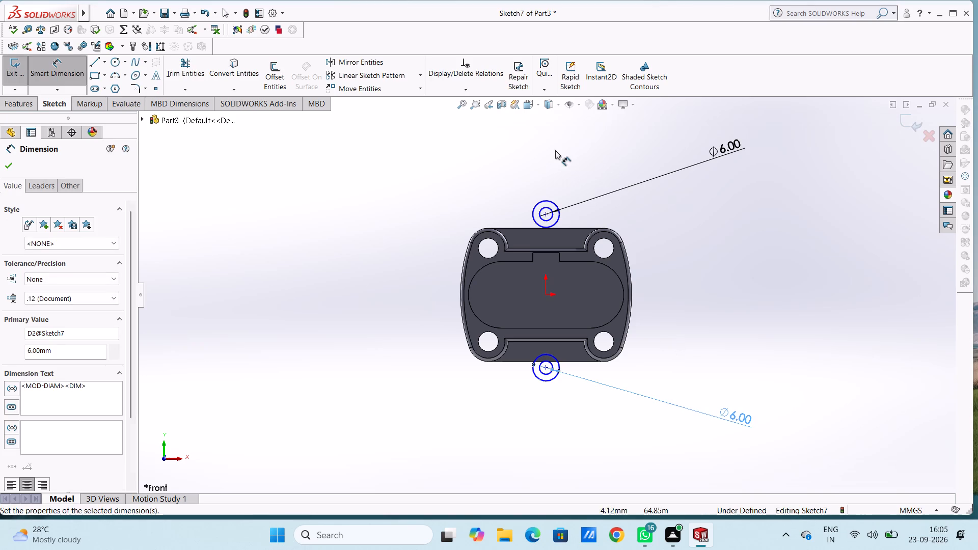
Dimension the outer circle of both the upper and lower pairs with a 12 mm diameter.
click(555, 202)
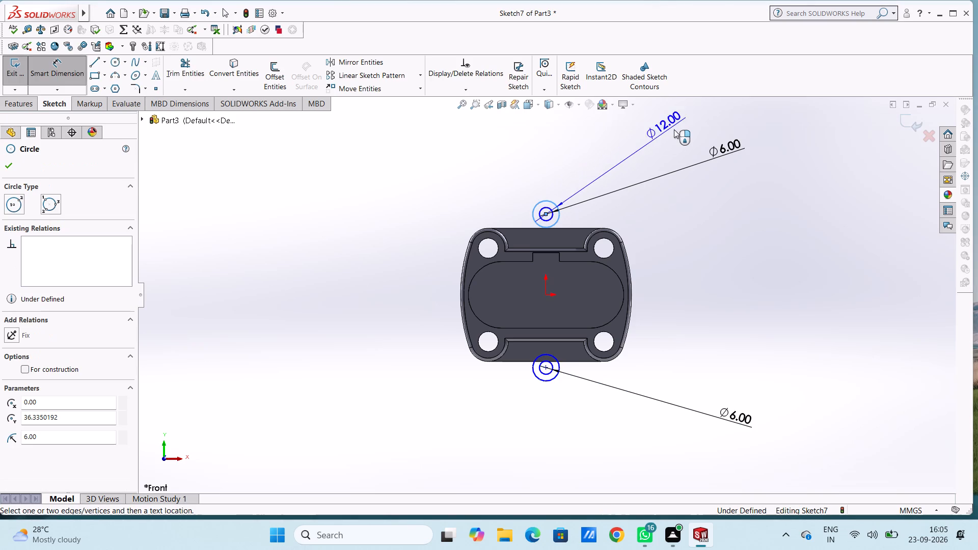
click(676, 129)
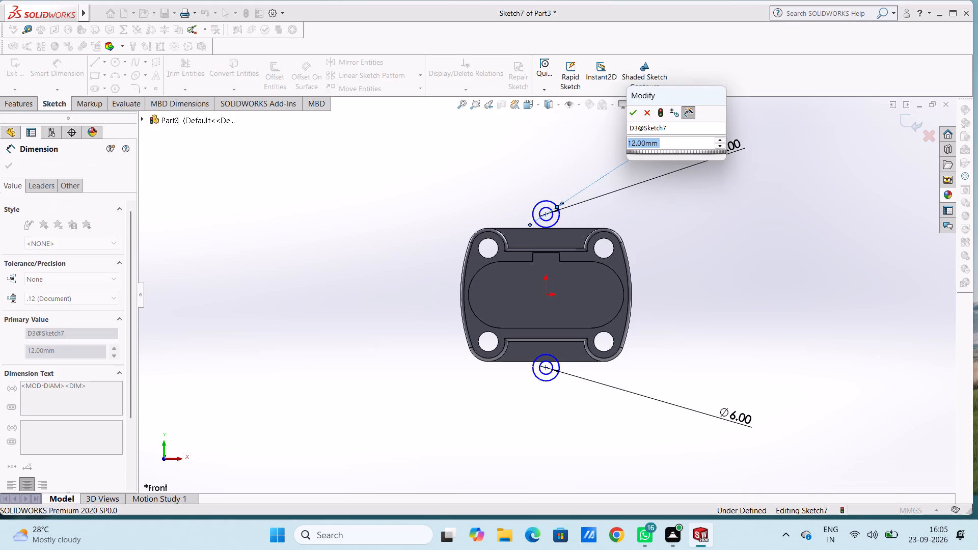
click(632, 117)
click(562, 163)
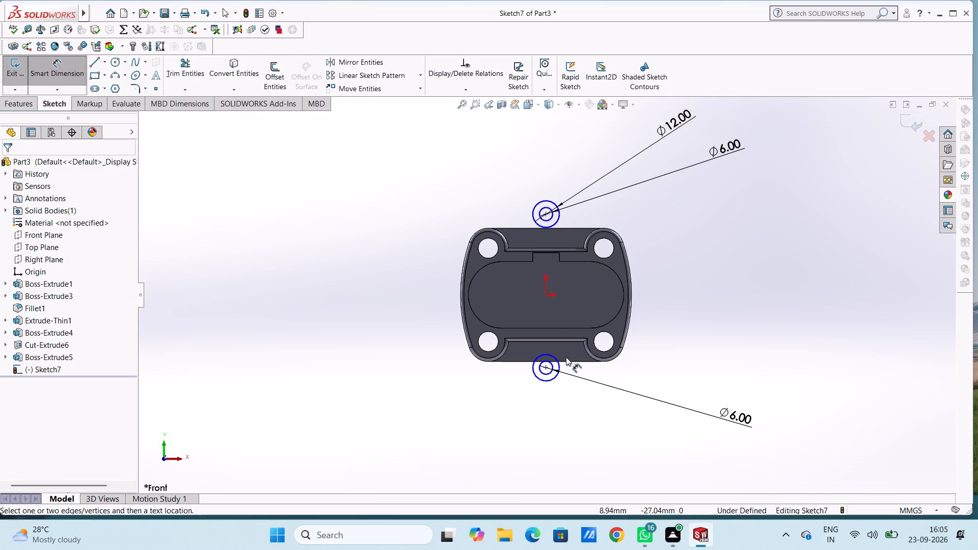
click(555, 380)
click(669, 459)
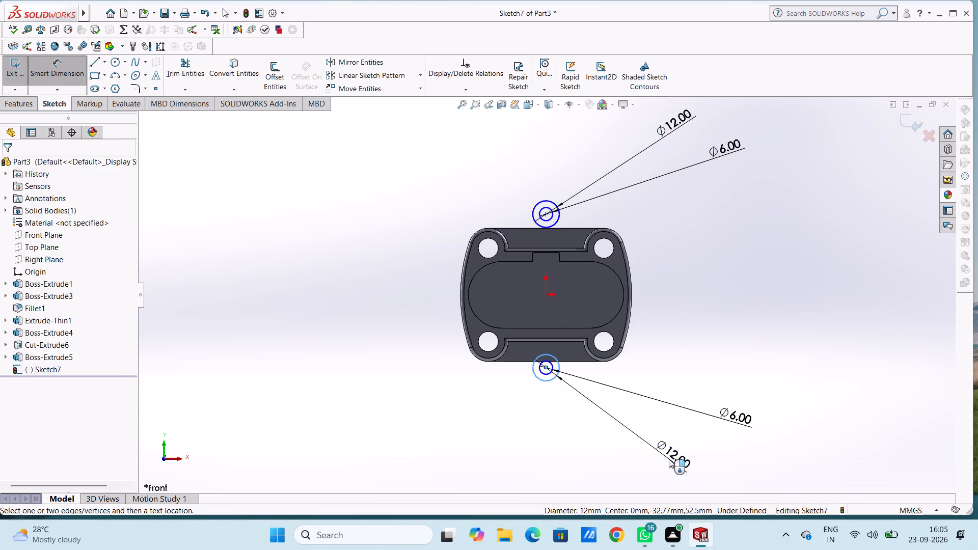
click(629, 443)
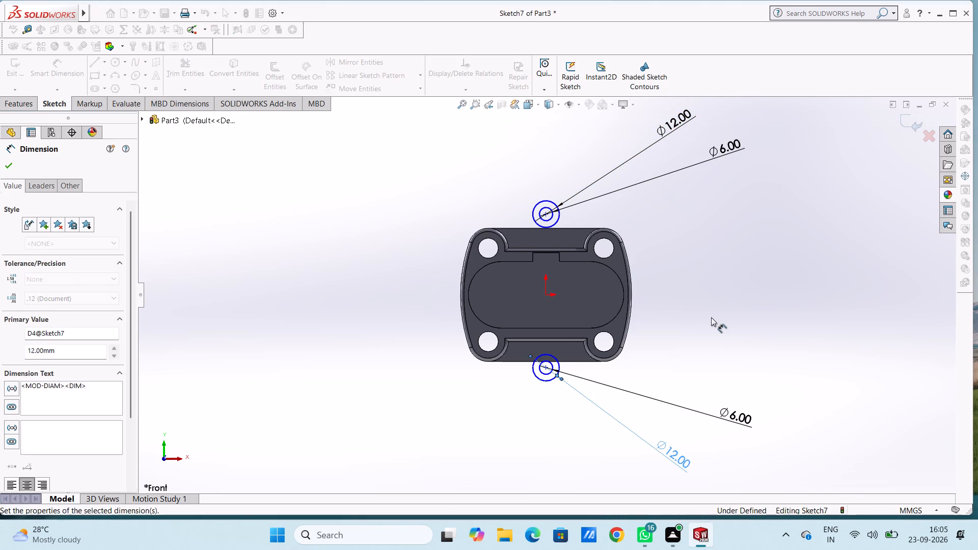
click(712, 317)
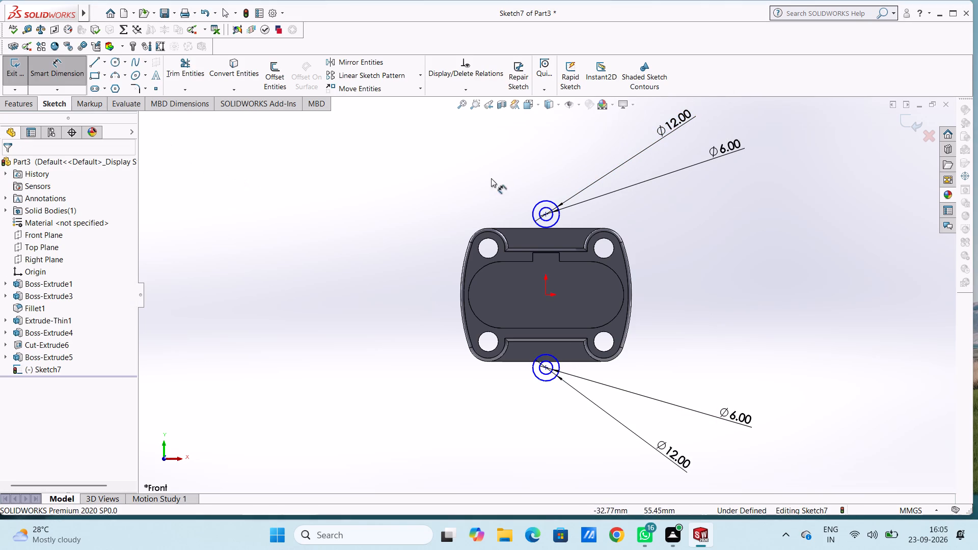
Dimension the vertical distance from the upper circles' centre to the origin as 20 mm.
click(548, 215)
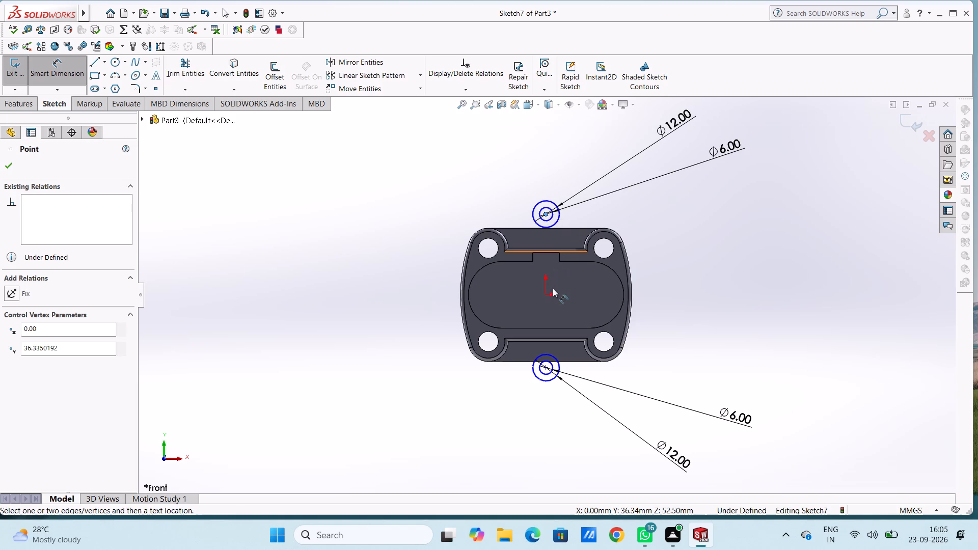
click(545, 293)
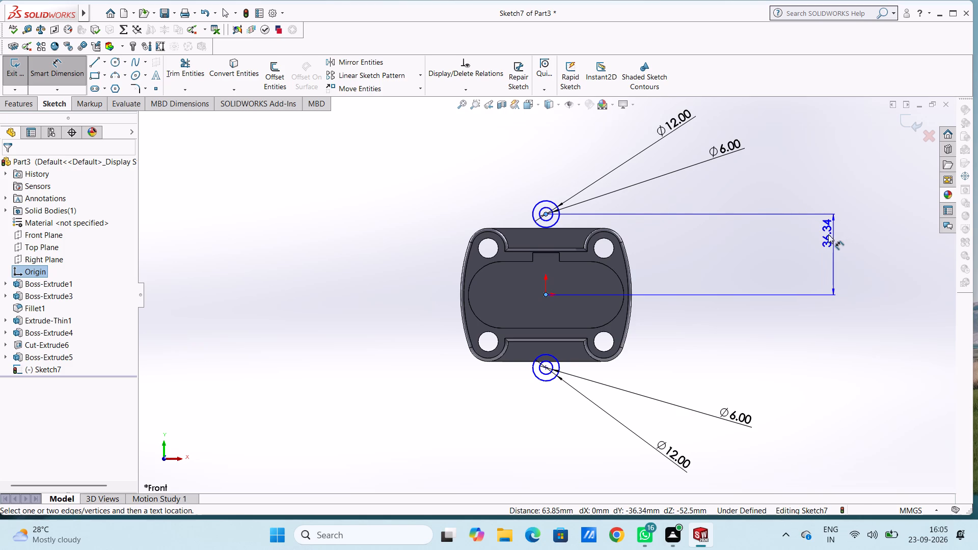
click(828, 234)
text(20)
key(Return)
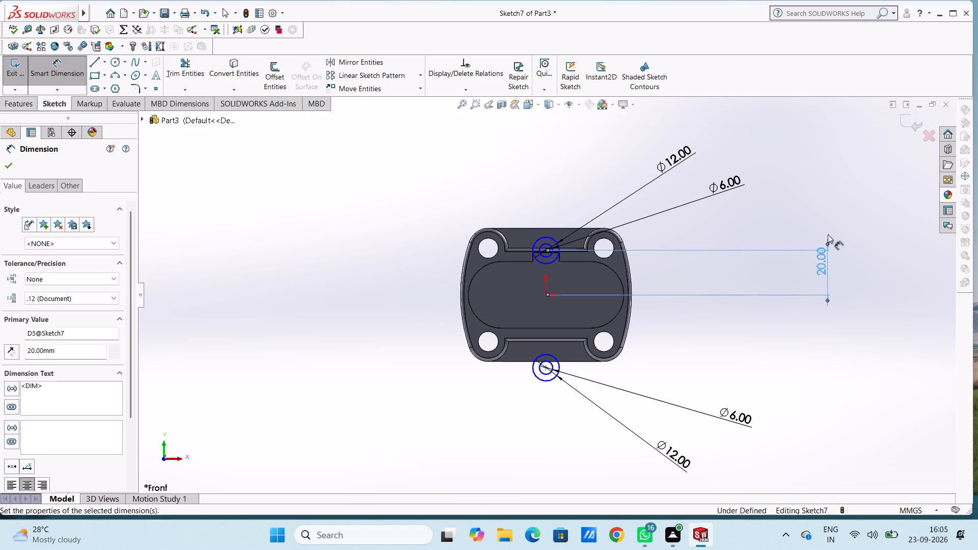
click(789, 216)
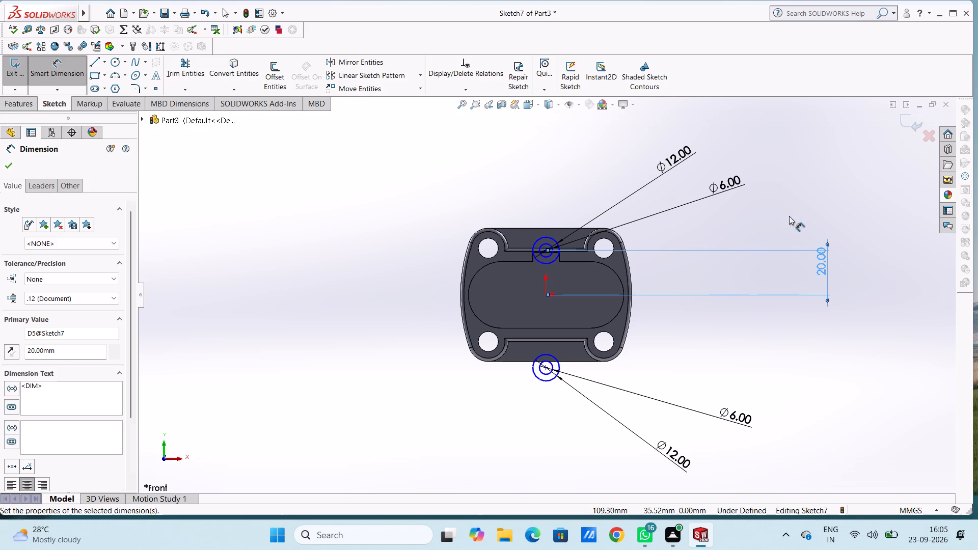
Set the upper circles' centre distance from the origin to 22 mm.
double_click(821, 268)
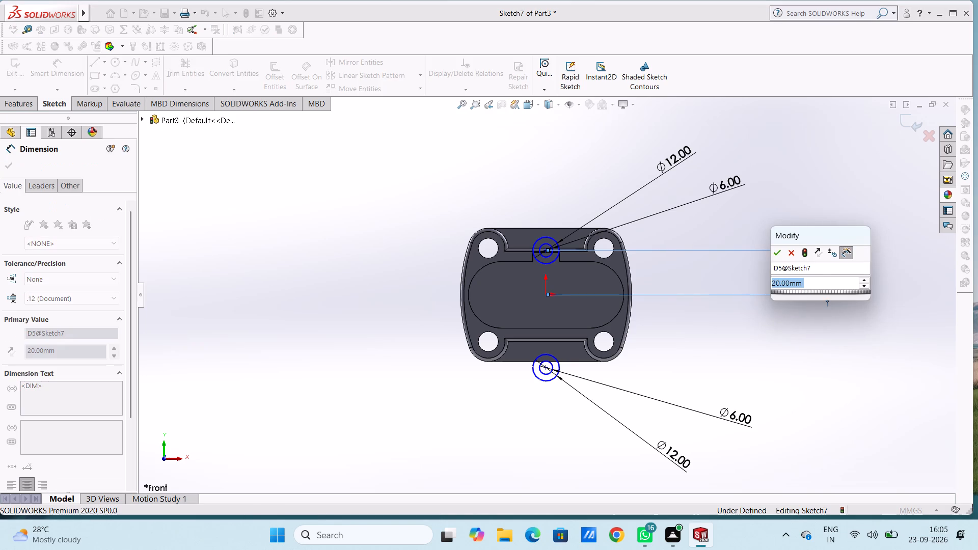
text(22)
key(Return)
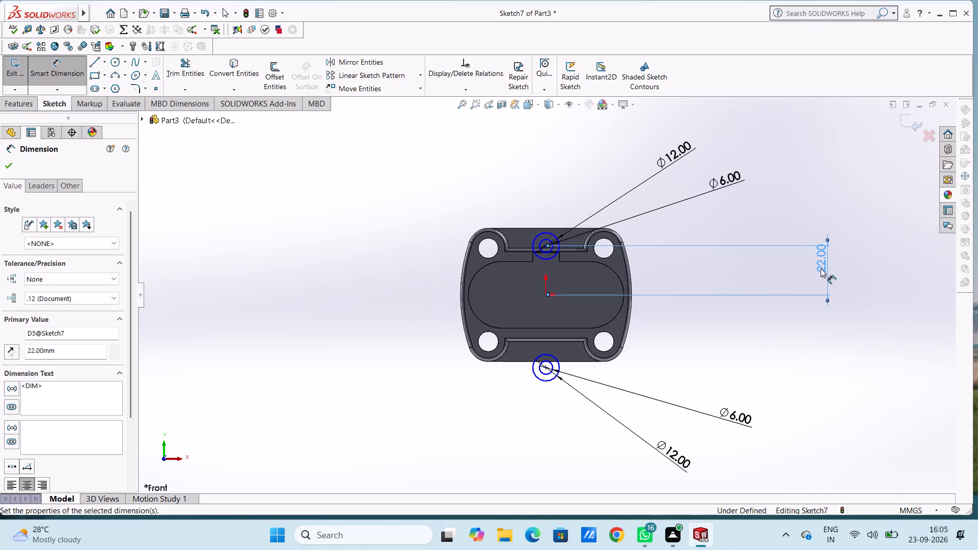
click(782, 209)
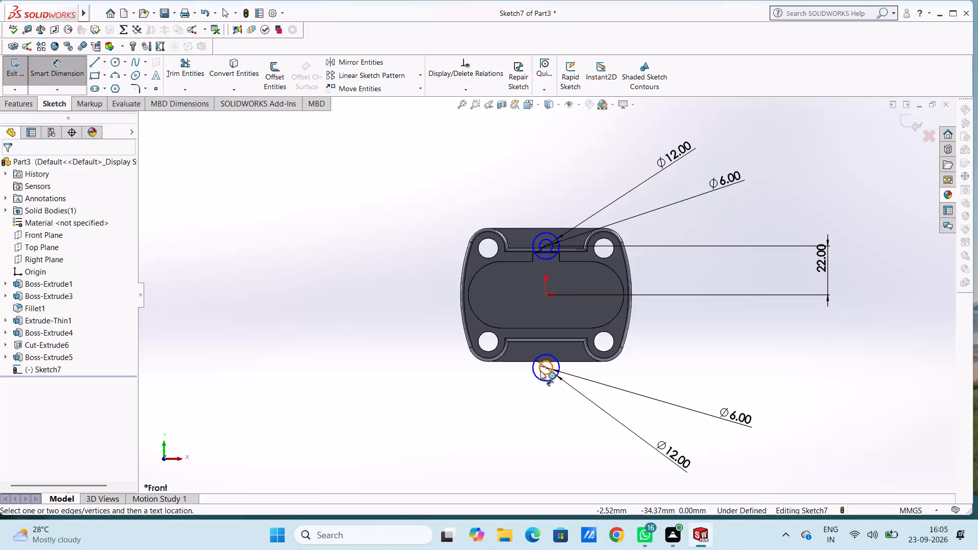
Dimension the vertical distance from the lower circles' centre to the origin as 22 mm.
click(546, 370)
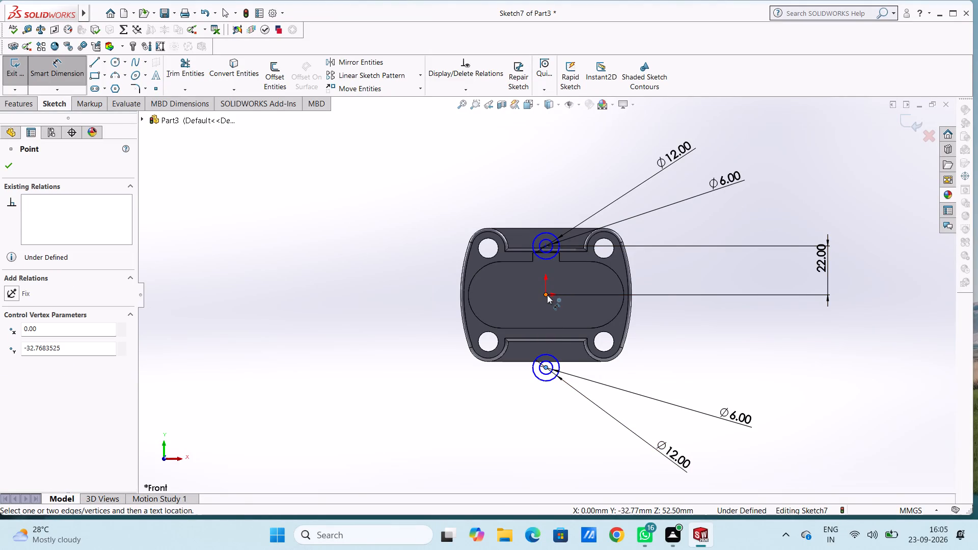
click(547, 295)
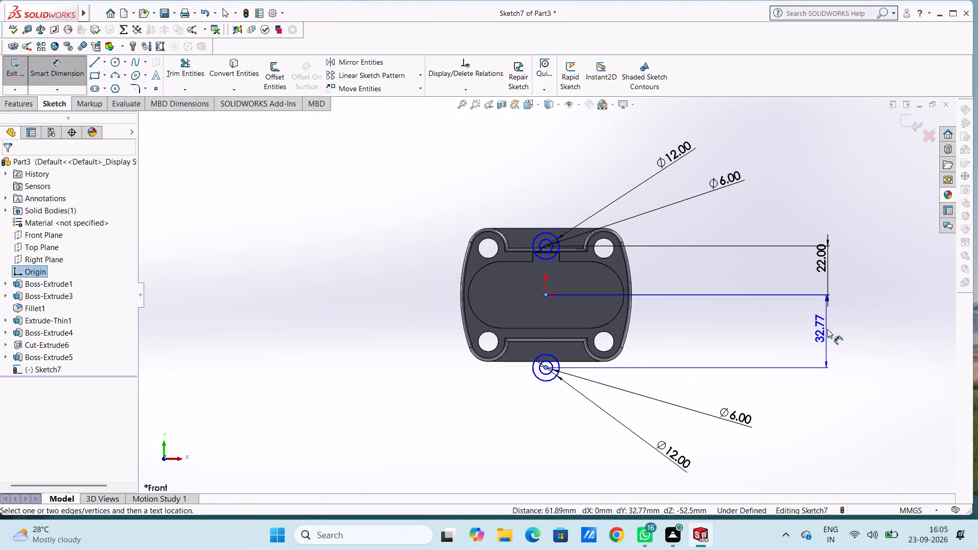
click(829, 329)
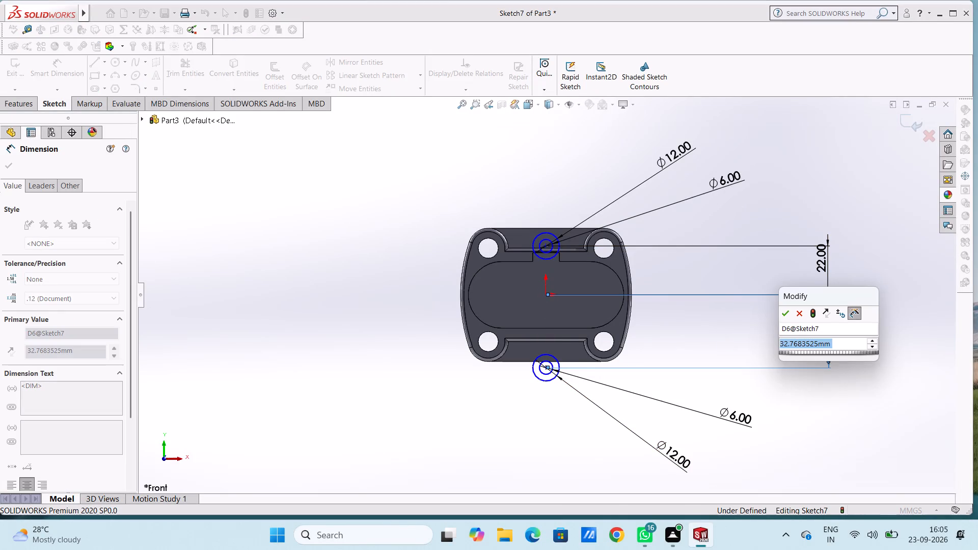
text(22)
key(Return)
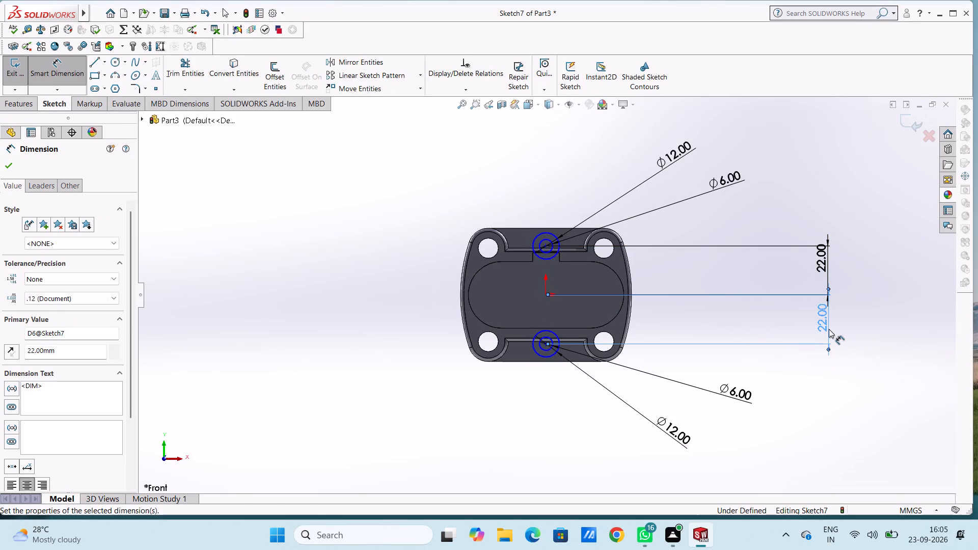
click(771, 314)
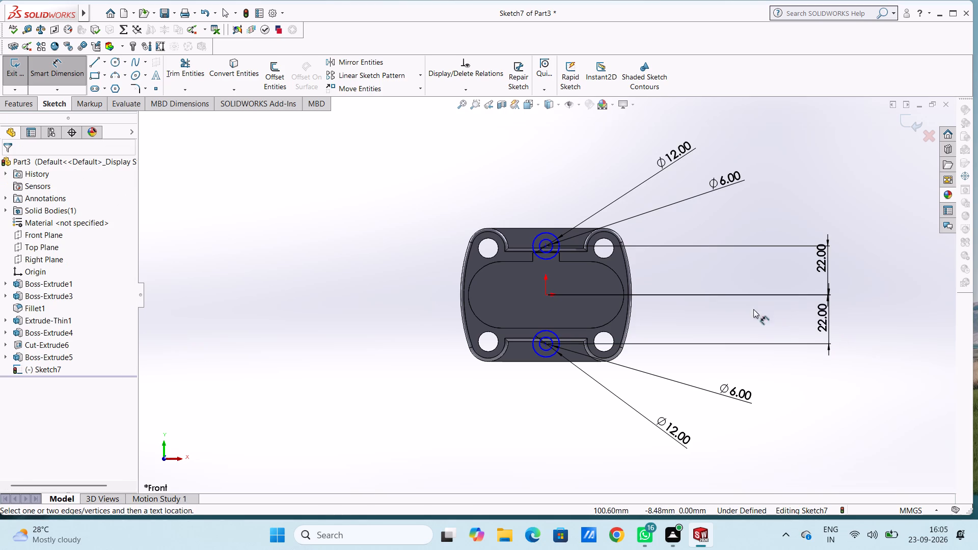
scroll(511, 244, down, 1)
scroll(656, 249, down, 3)
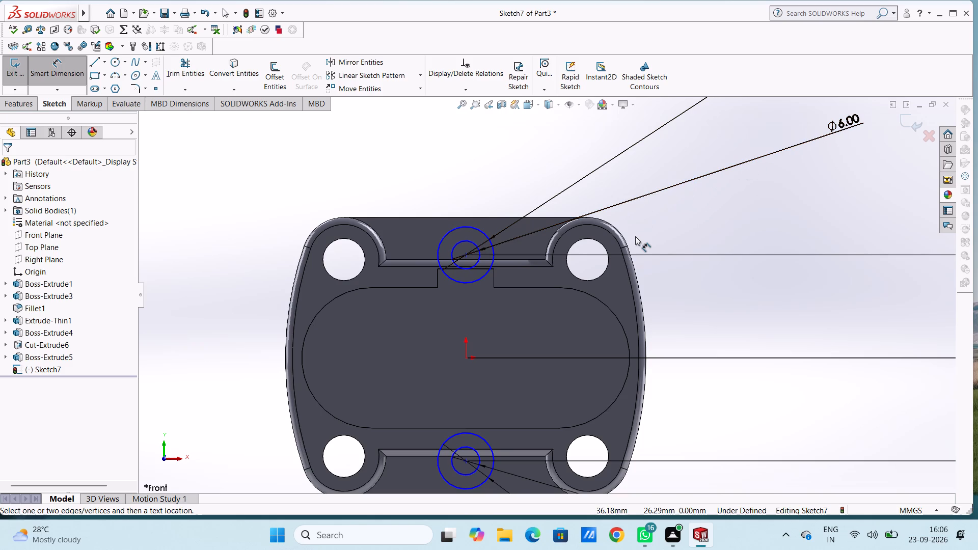
scroll(635, 236, up, 3)
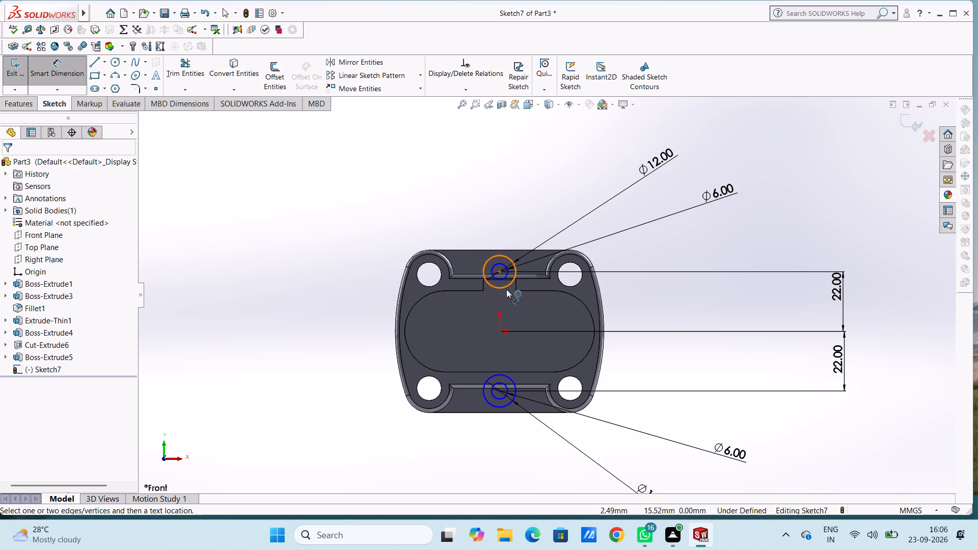
key(Escape)
key(Escape)
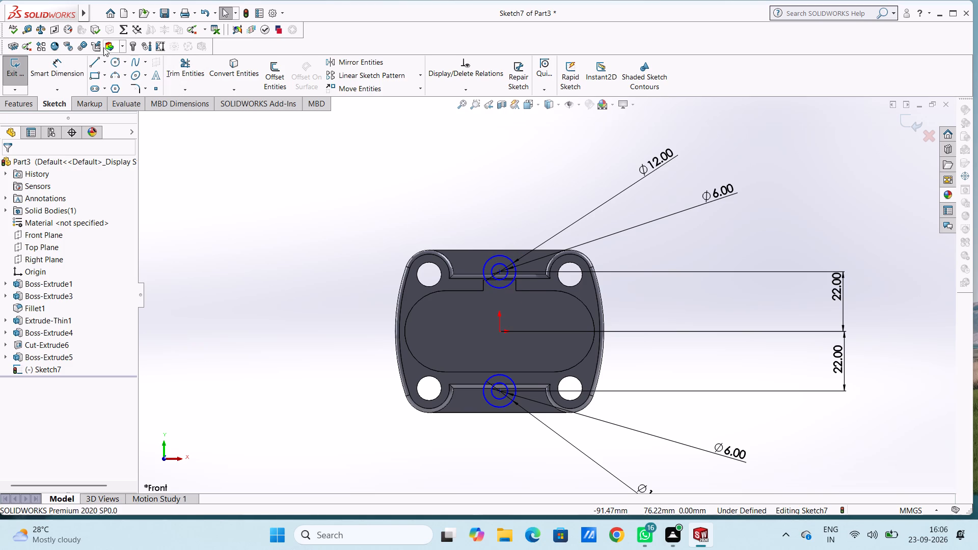
Sketch a three-line U from the upper 12 mm circle's side points to the slot edge, with 7 mm sides and a 12 mm base.
drag(90, 59, 98, 72)
scroll(412, 223, down, 1)
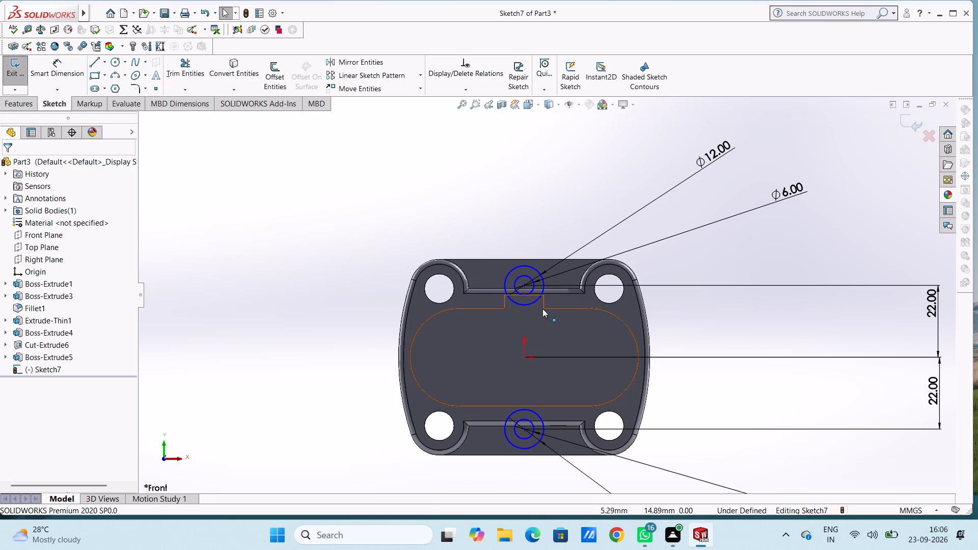
scroll(548, 304, down, 4)
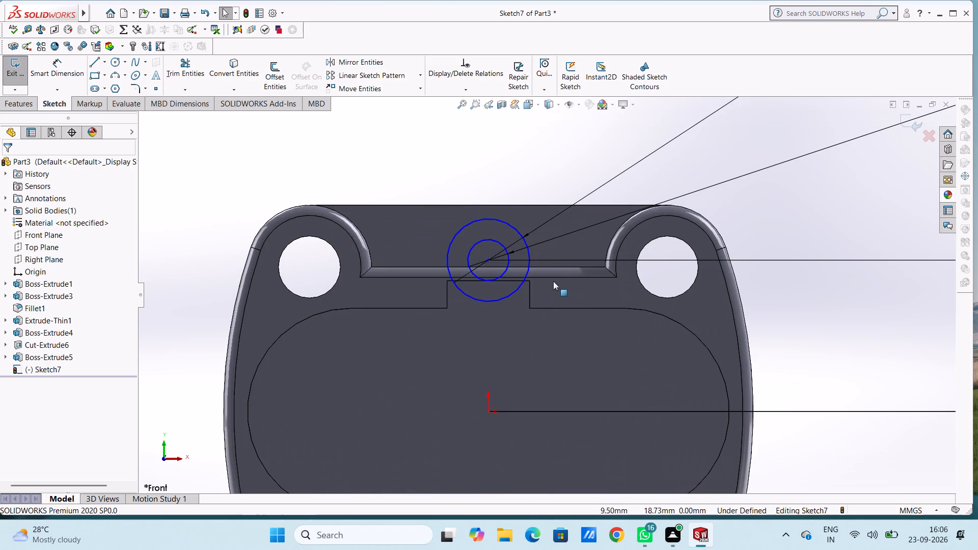
click(97, 60)
scroll(533, 253, down, 4)
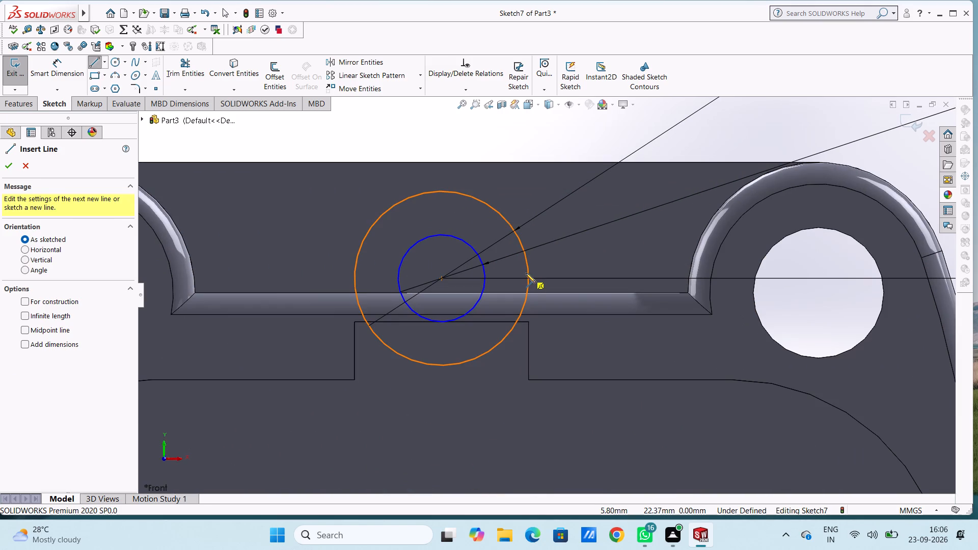
click(529, 279)
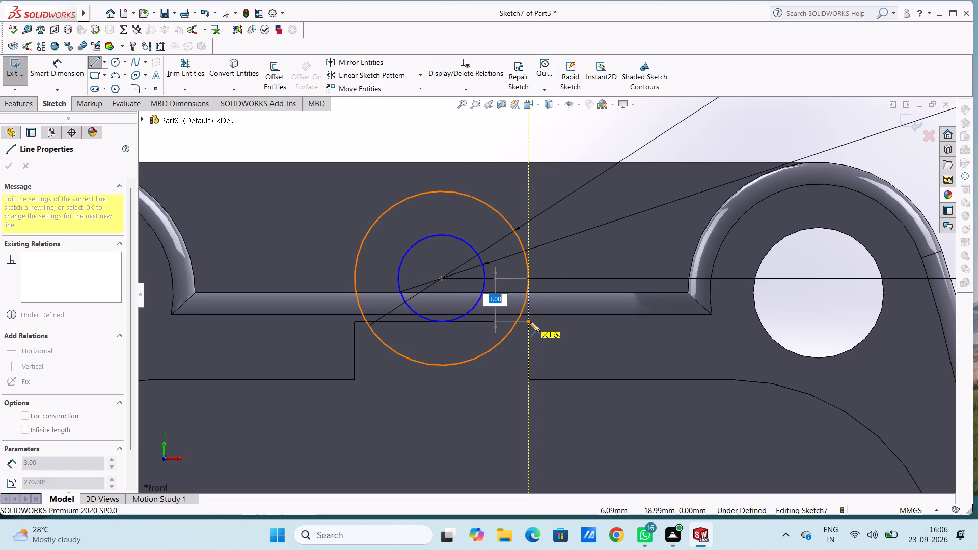
click(530, 379)
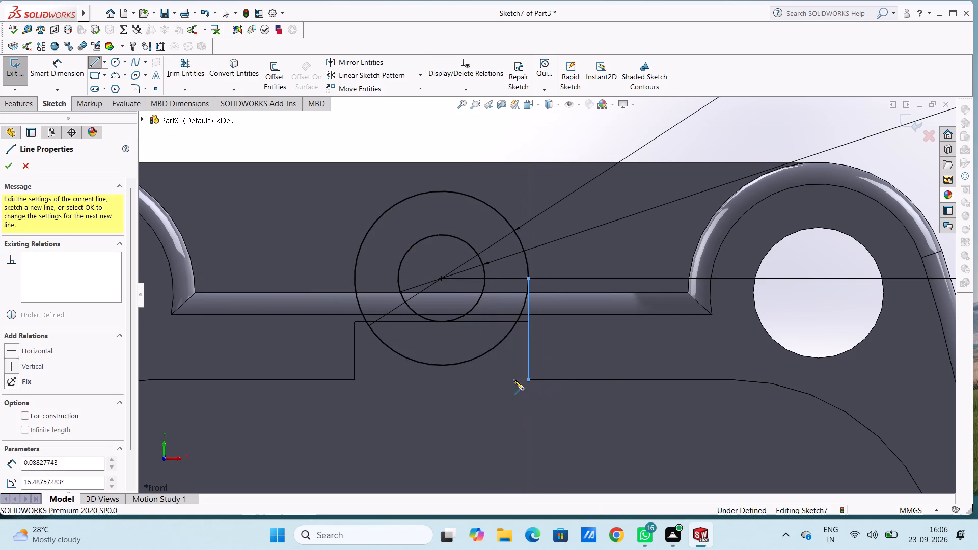
click(354, 379)
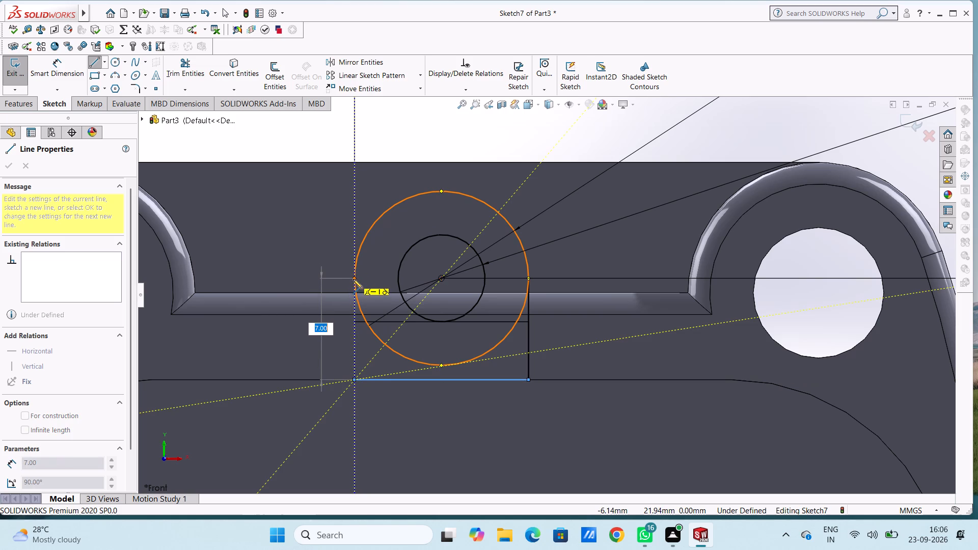
click(355, 279)
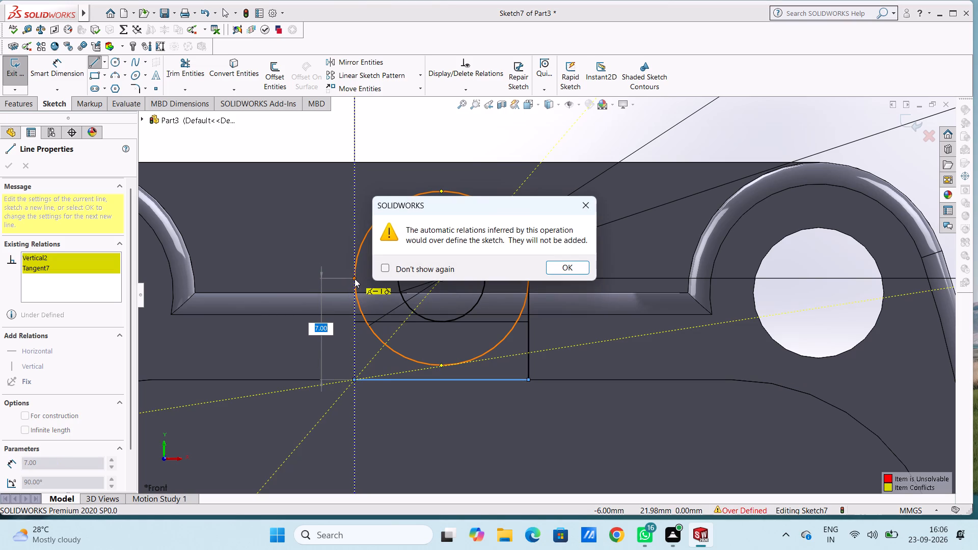
key(Escape)
key(Escape)
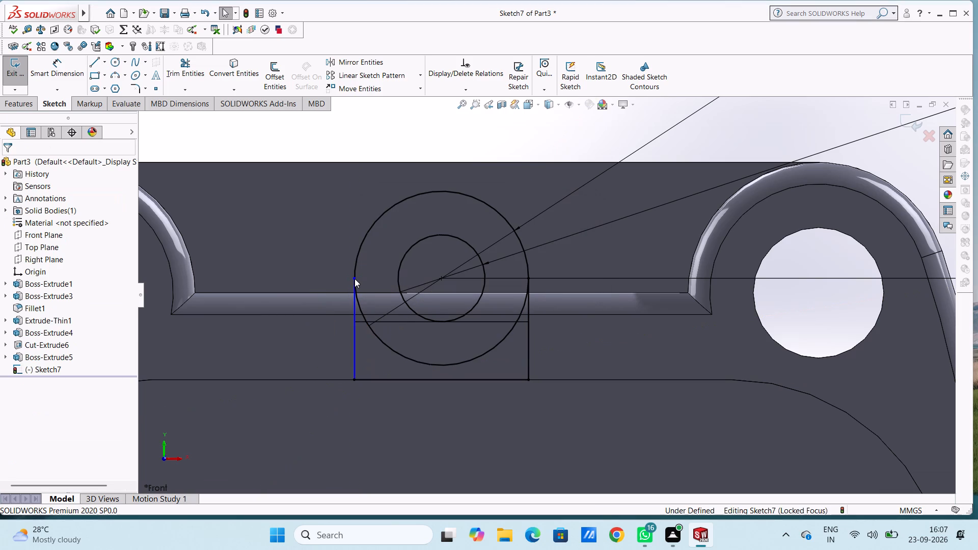
Trim away the lower half of the upper 12 mm circle inside the three lines.
click(195, 67)
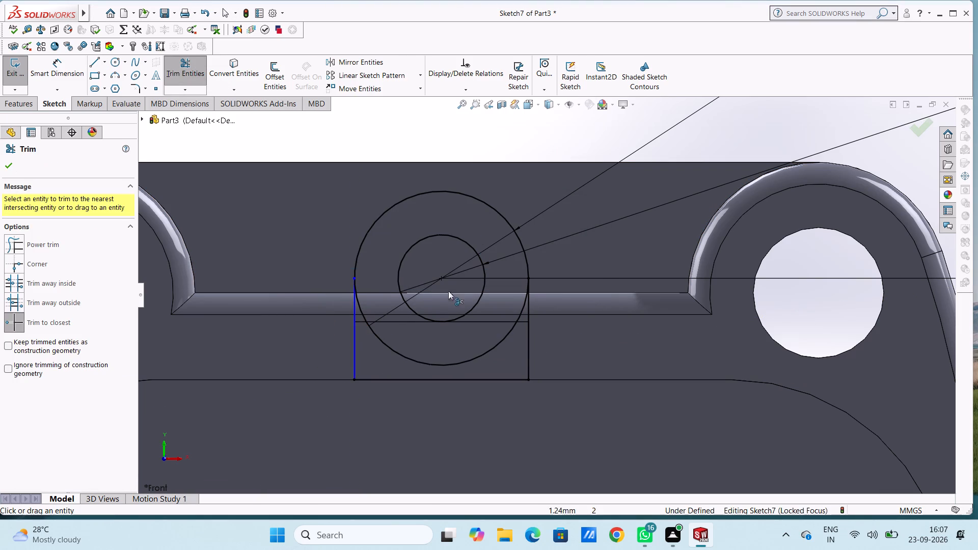
click(395, 351)
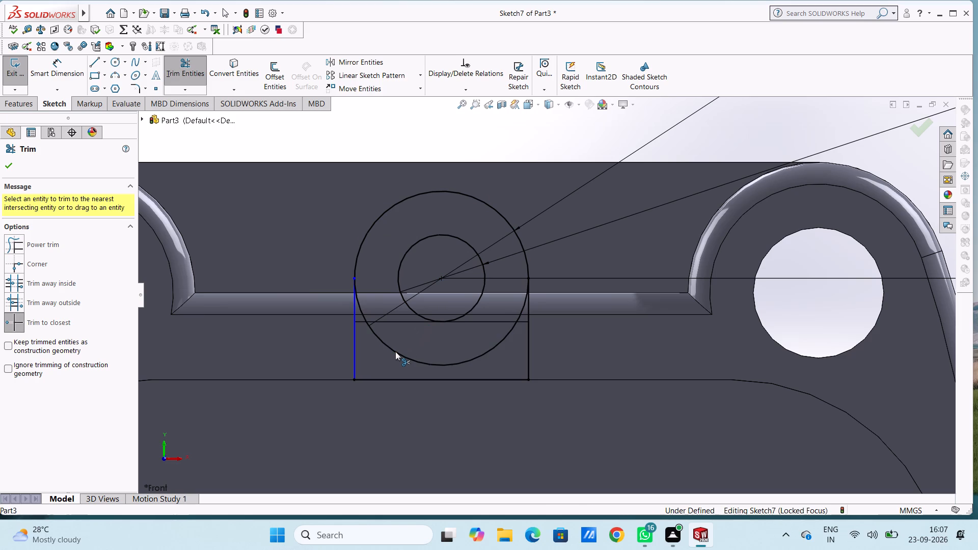
scroll(395, 351, up, 4)
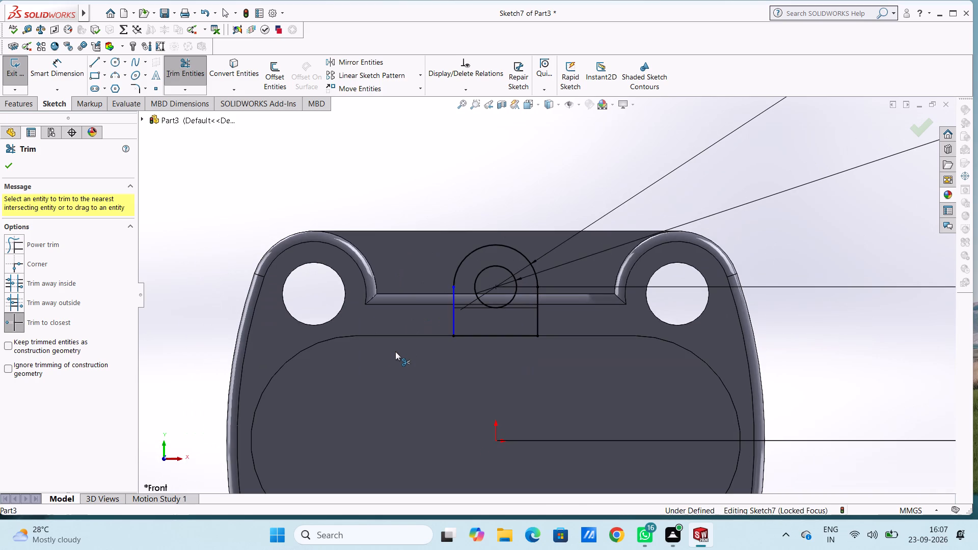
key(Escape)
key(Escape)
Sketch three lines joining the lower 12 mm circle's side points to the slot edge, with 7 mm sides and a 12 mm connecting line.
scroll(417, 353, up, 5)
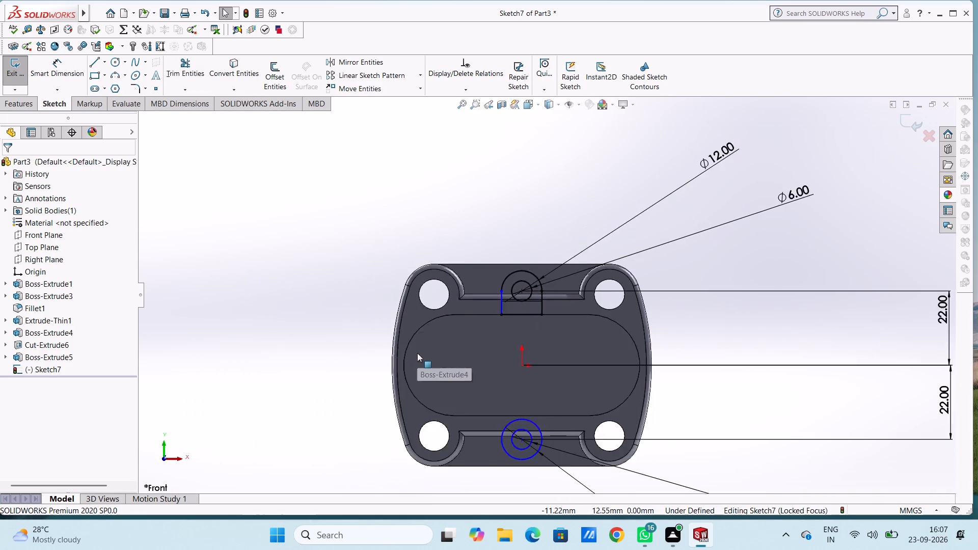
scroll(500, 395, down, 6)
scroll(509, 319, down, 2)
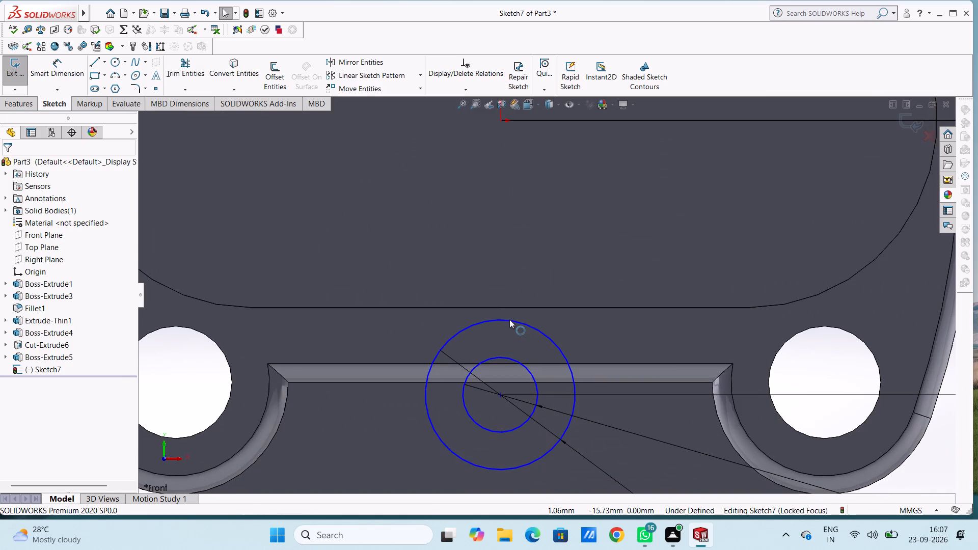
click(92, 64)
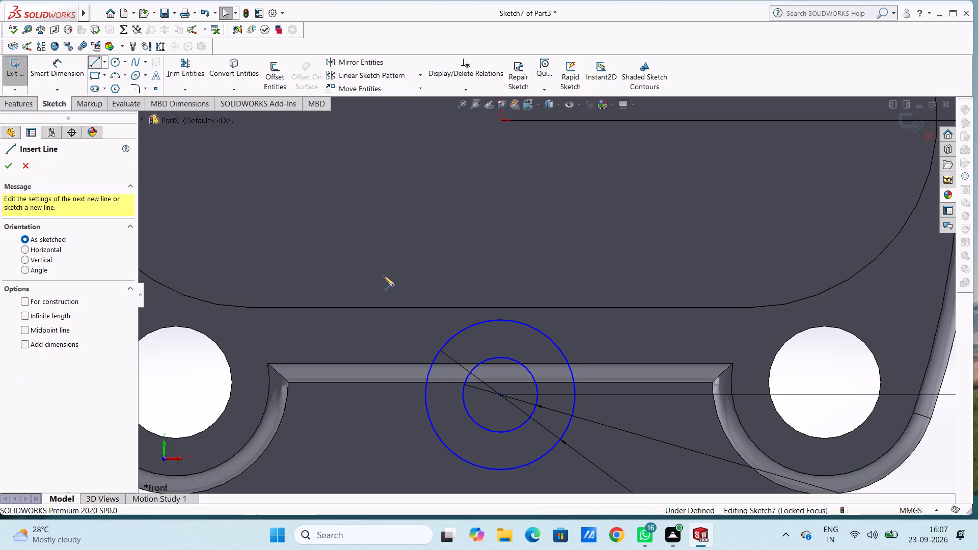
click(425, 397)
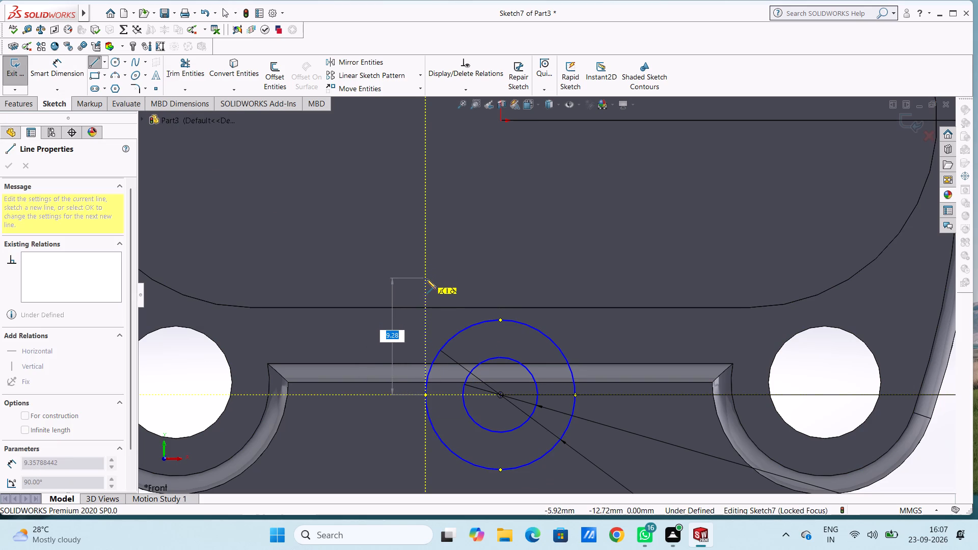
click(427, 308)
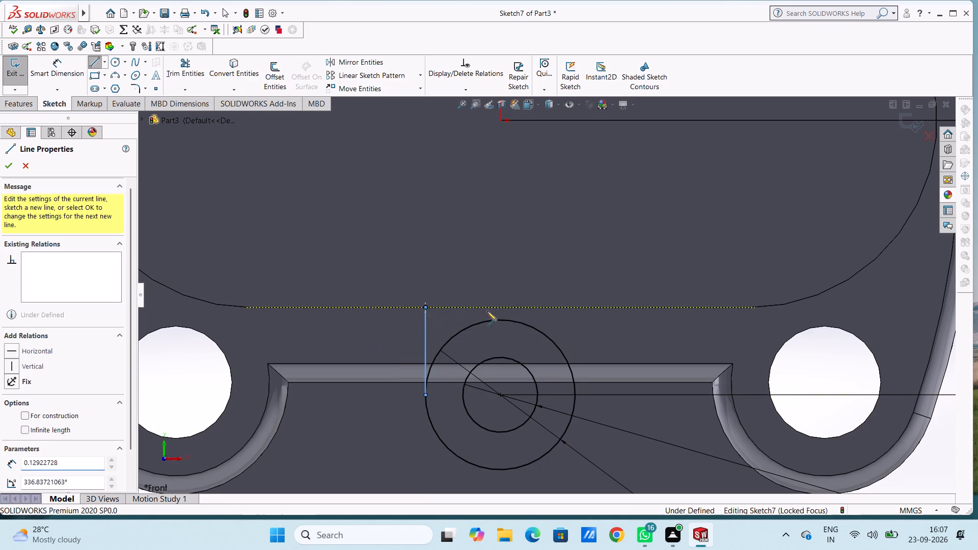
click(577, 309)
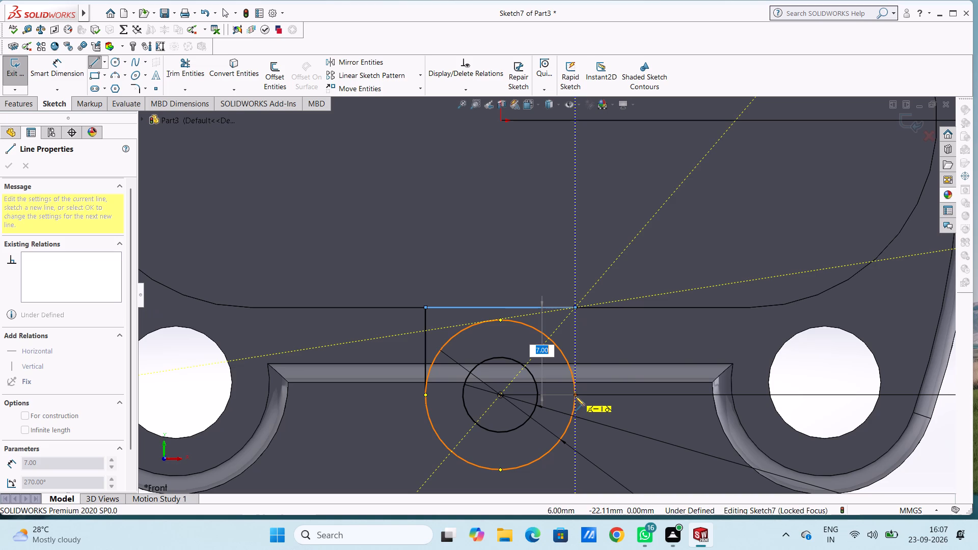
click(575, 396)
key(Escape)
key(Escape)
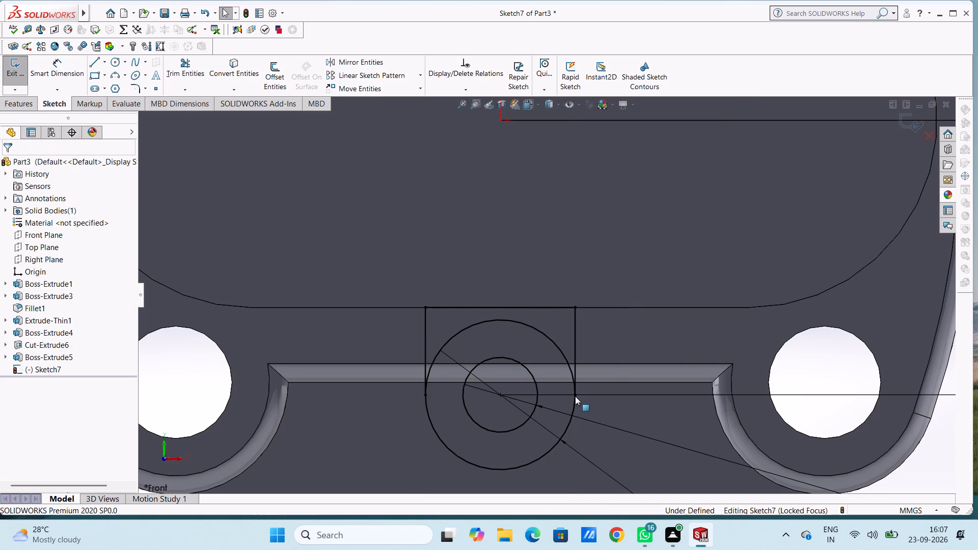
key(Escape)
Dimension the left vertical line of the upper lug profile as 7 mm.
scroll(575, 396, up, 7)
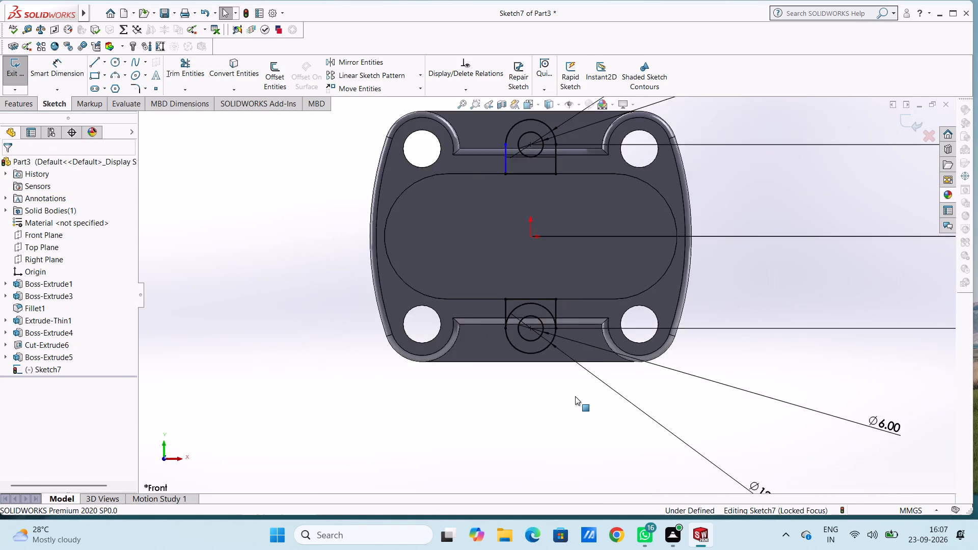
scroll(443, 183, down, 1)
click(73, 69)
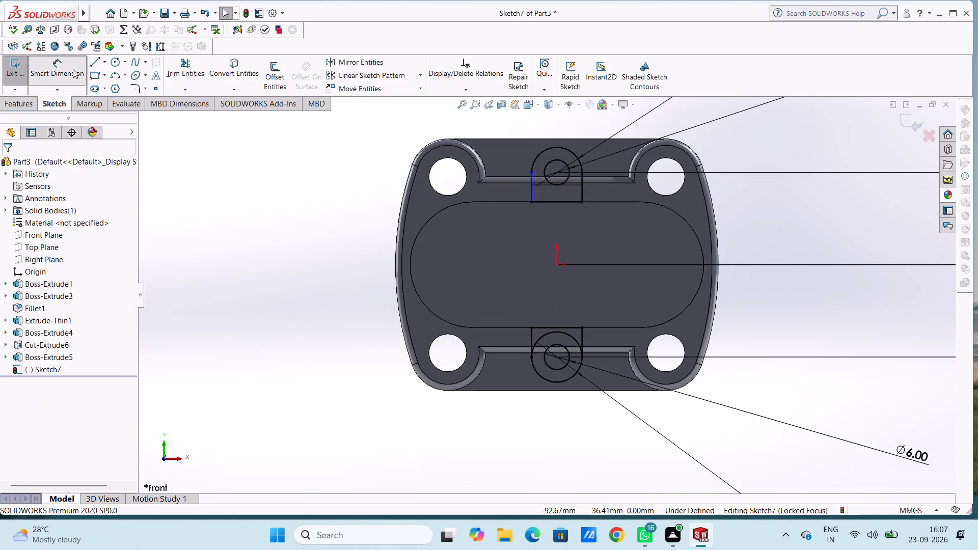
click(532, 190)
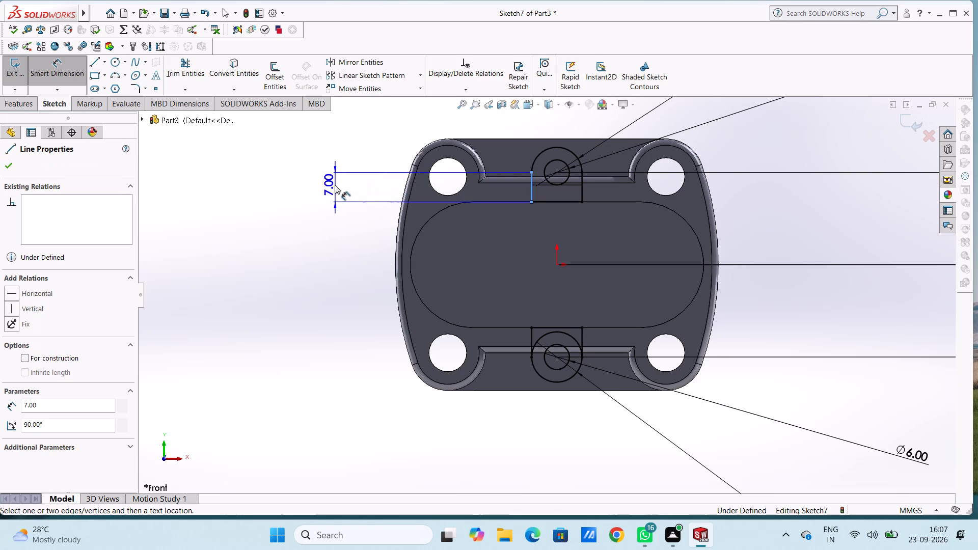
click(335, 185)
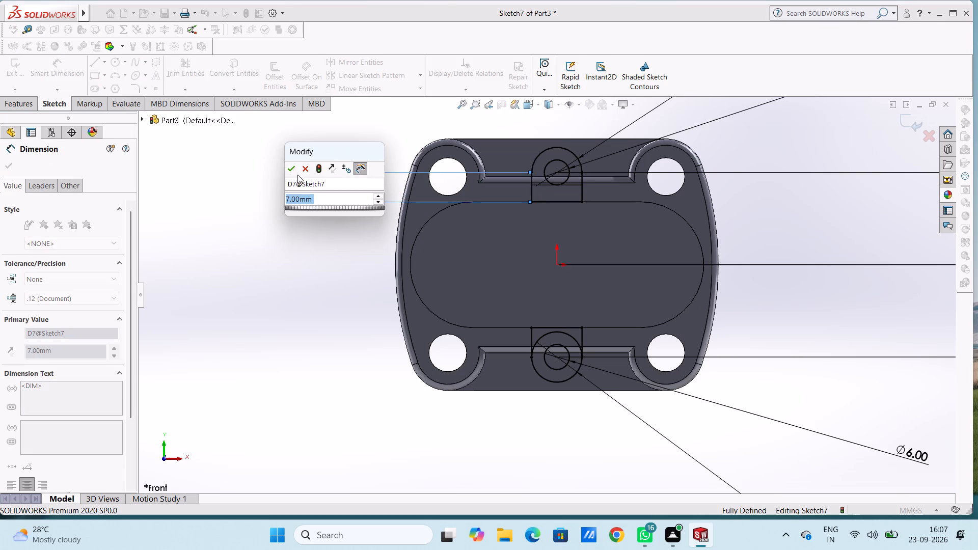
click(296, 169)
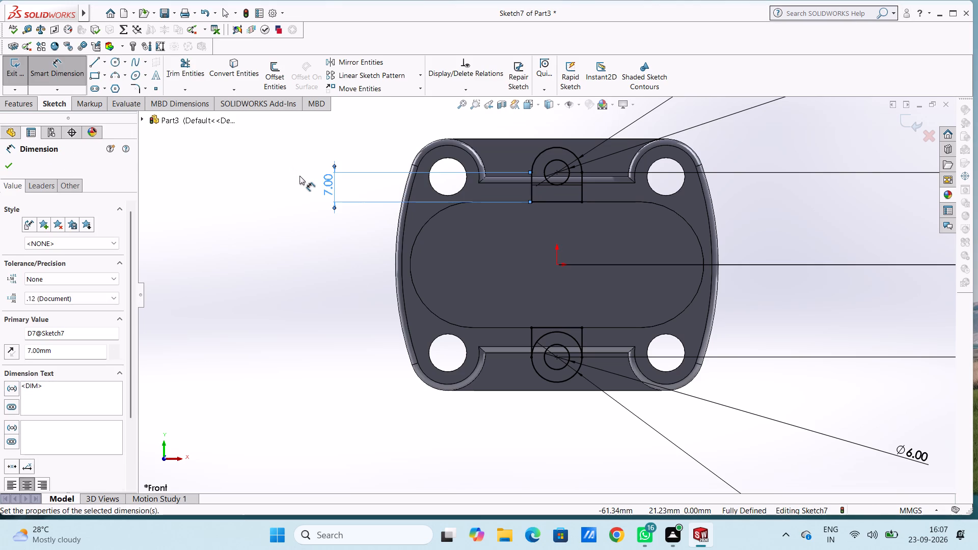
key(Escape)
key(Escape)
Trim away the upper half of the lower 12 mm circle inside its three lines.
scroll(564, 346, down, 6)
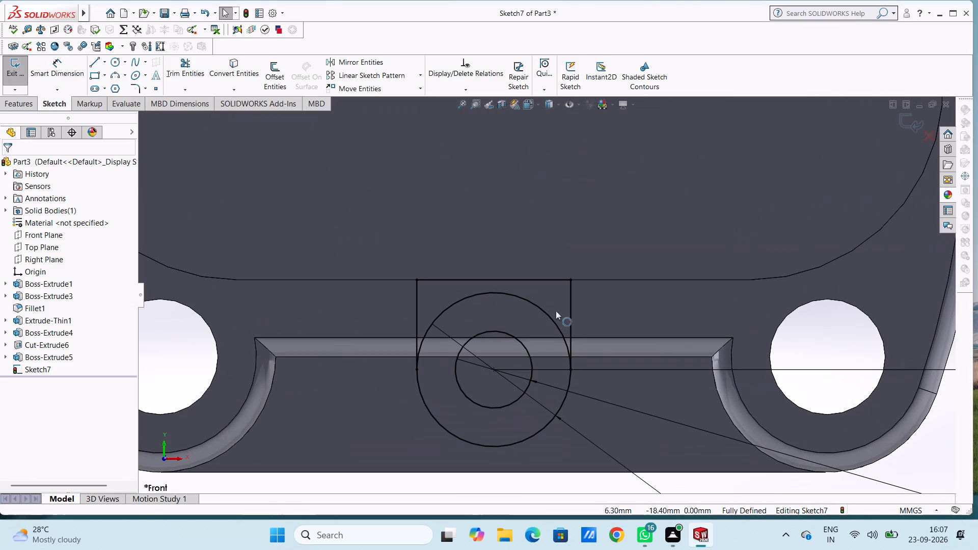
click(196, 68)
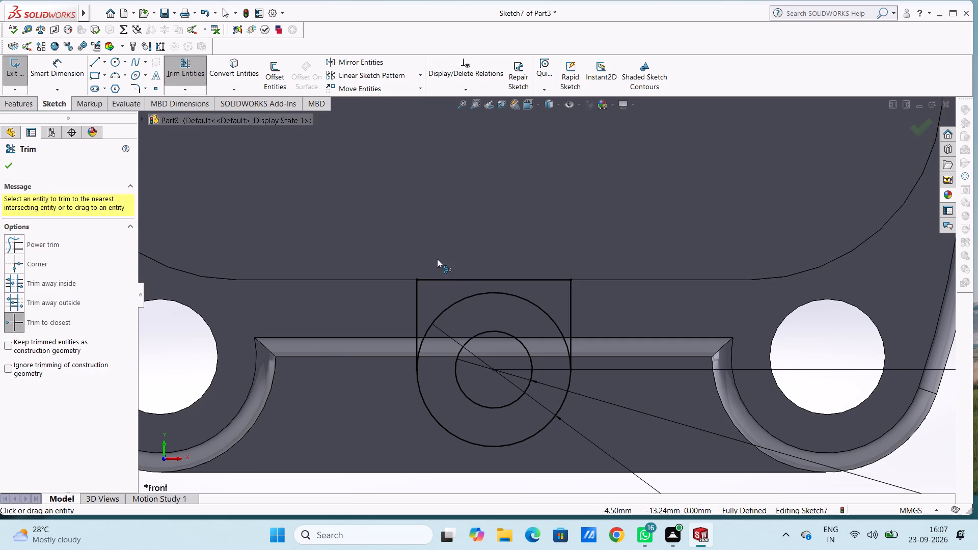
click(468, 299)
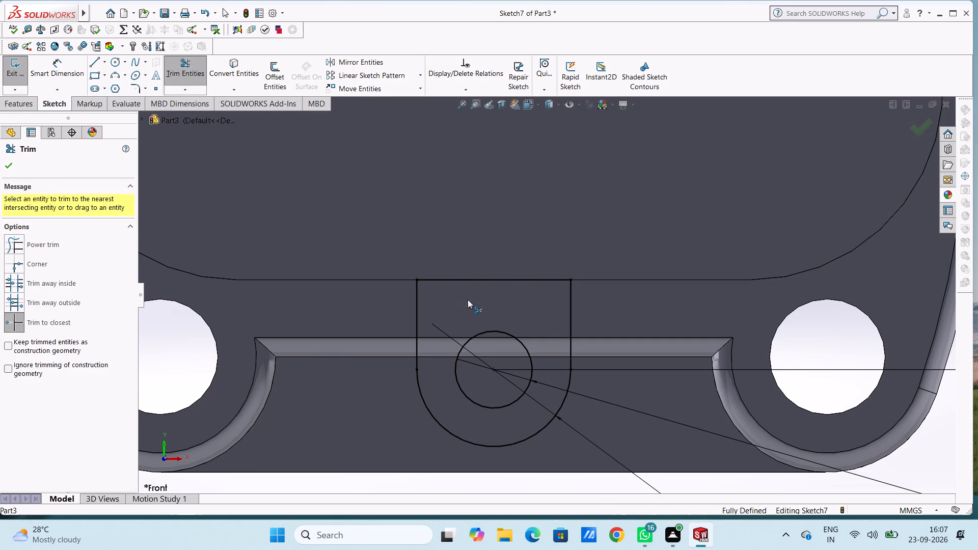
scroll(468, 299, up, 3)
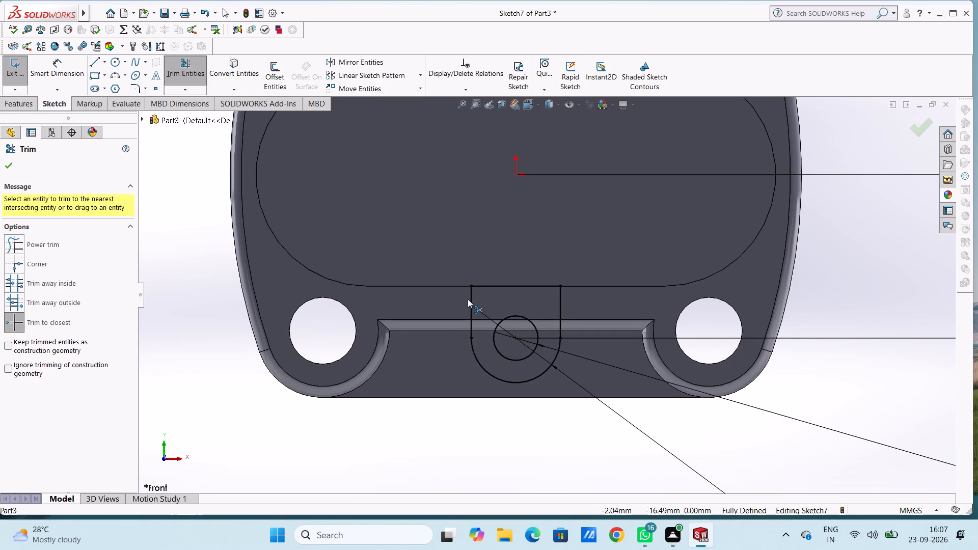
Sketch two 30 mm vertical lines across the slot, joining the sides of the upper and lower lug profiles.
scroll(468, 299, up, 3)
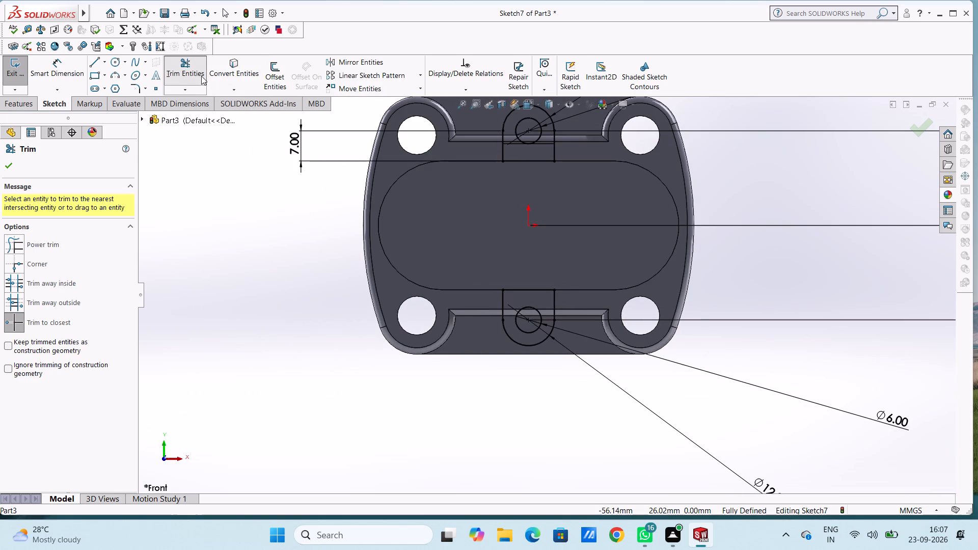
click(195, 70)
click(99, 60)
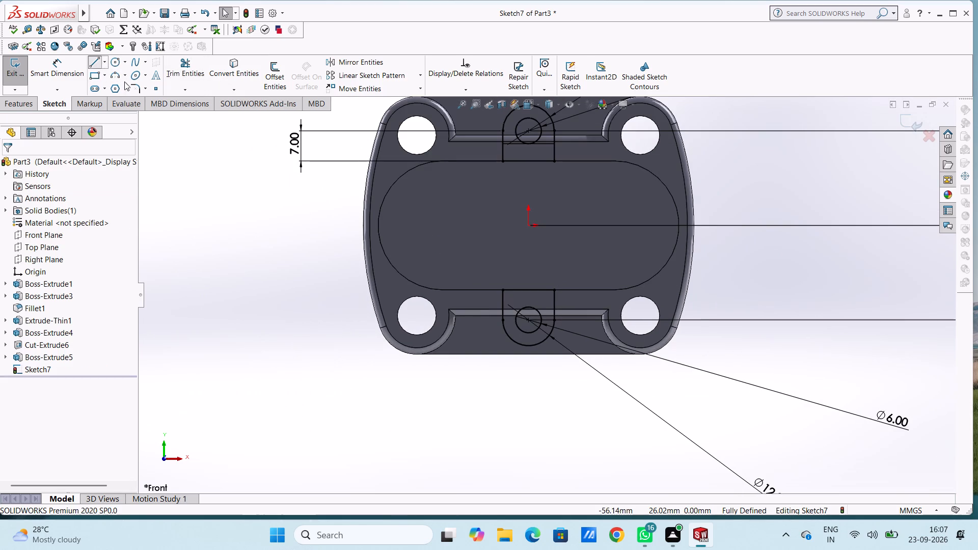
click(502, 162)
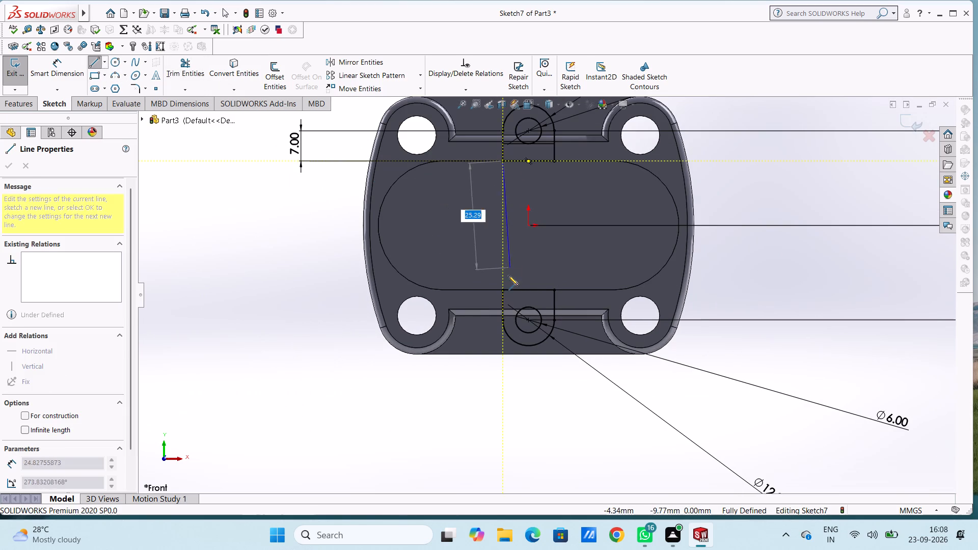
click(502, 290)
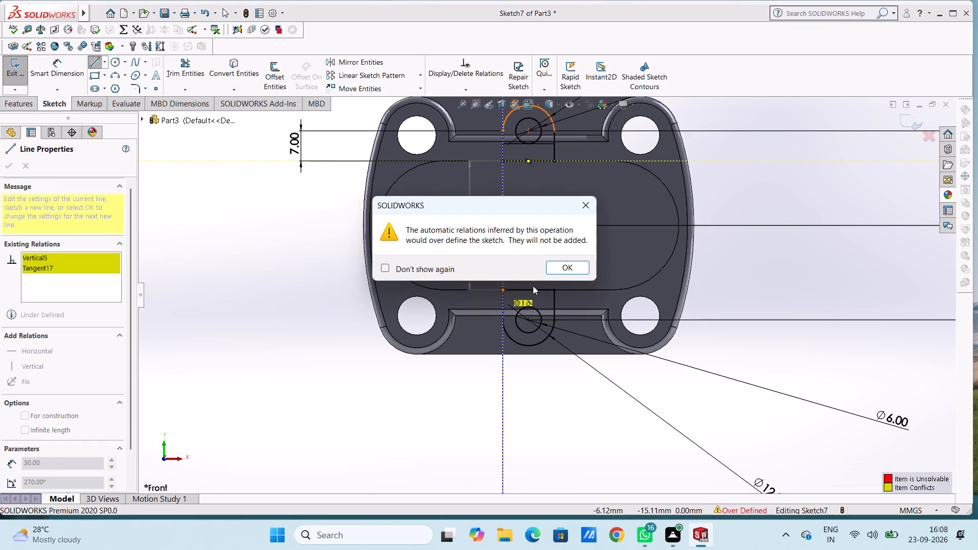
click(588, 202)
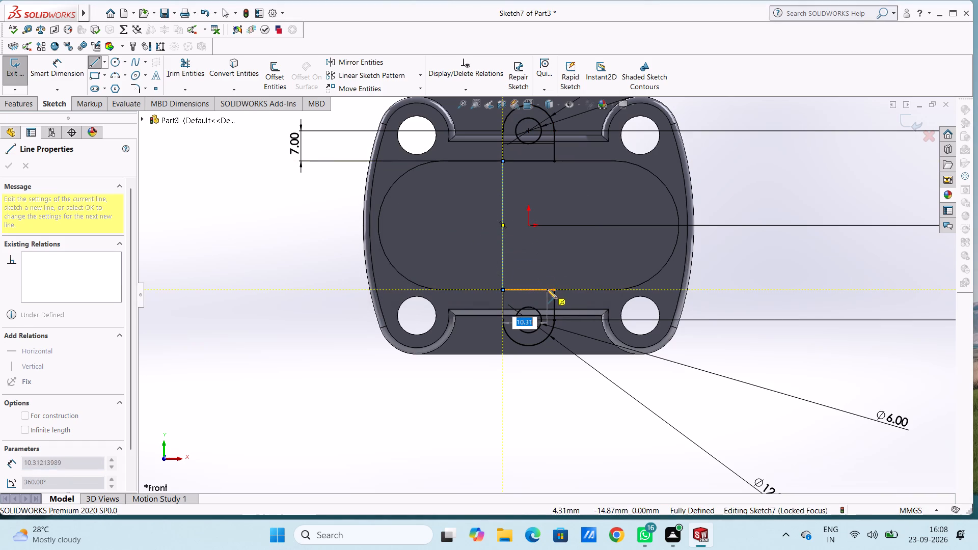
click(555, 290)
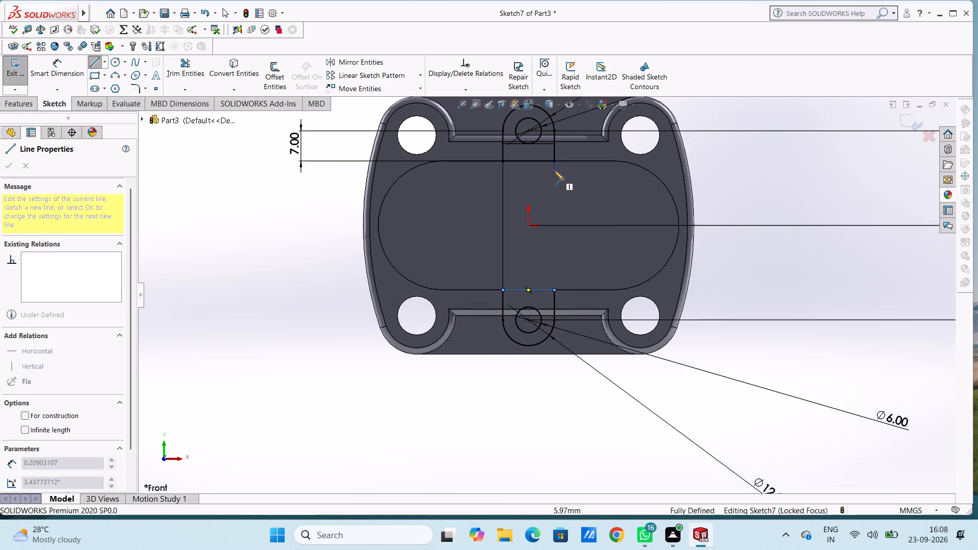
click(554, 160)
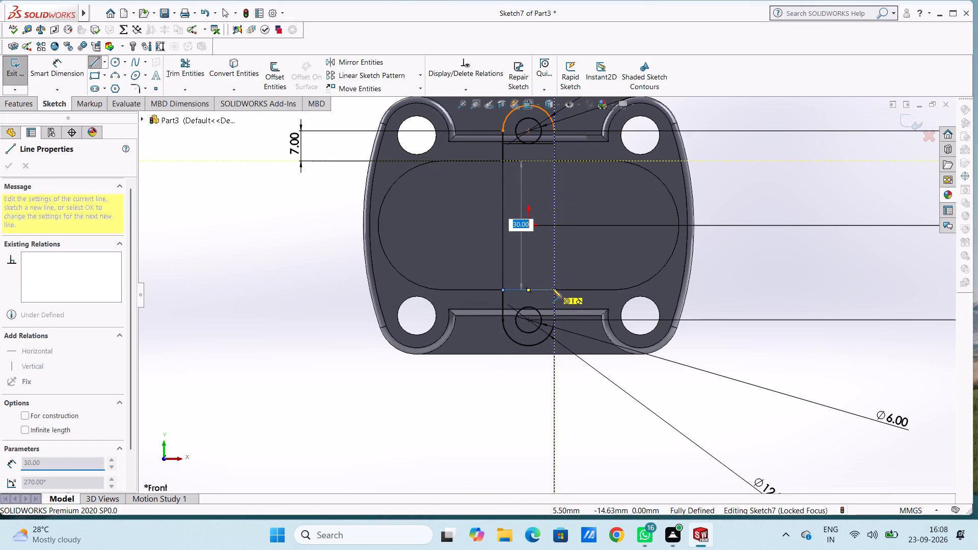
click(553, 290)
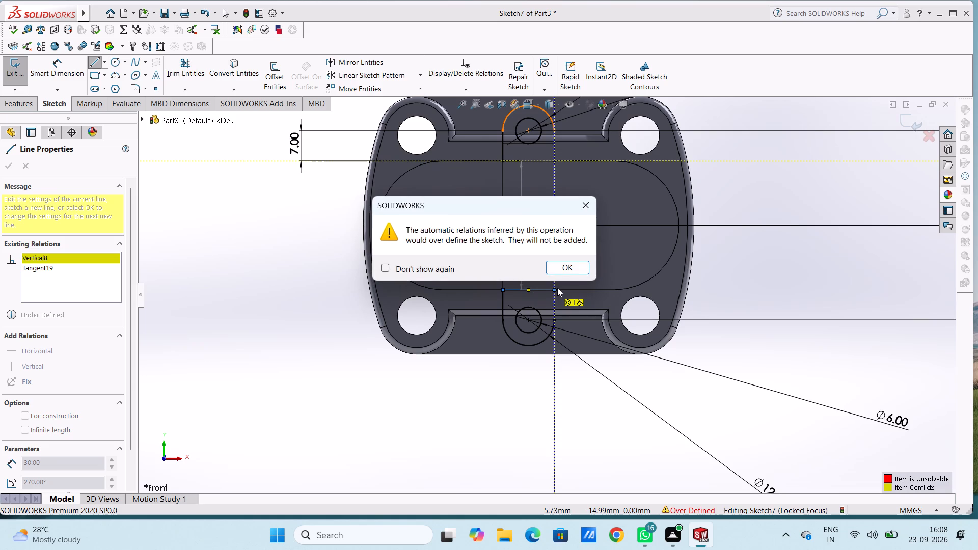
key(Escape)
key(Escape)
key(Escape)
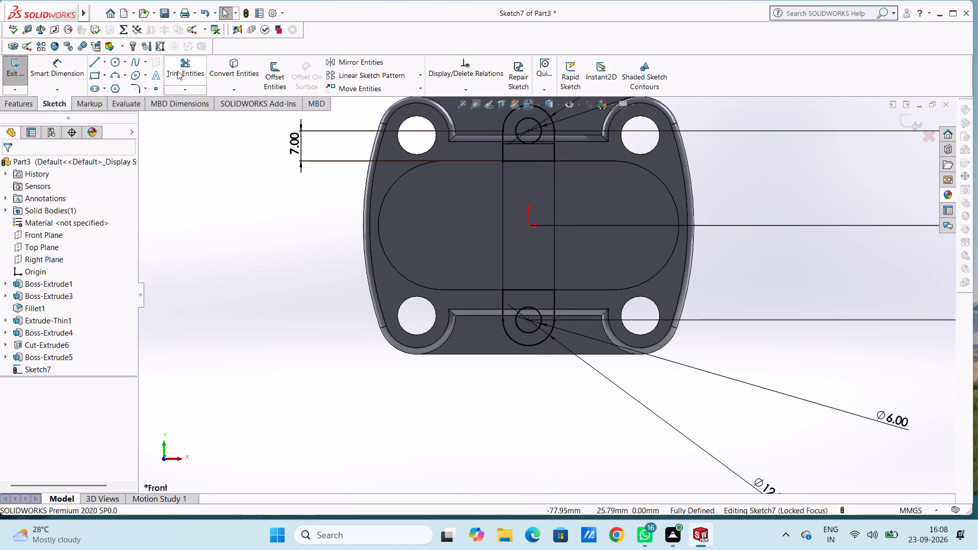
Trim away the horizontal lines between the two vertical sides at the slot's upper and lower edges.
click(188, 79)
click(533, 158)
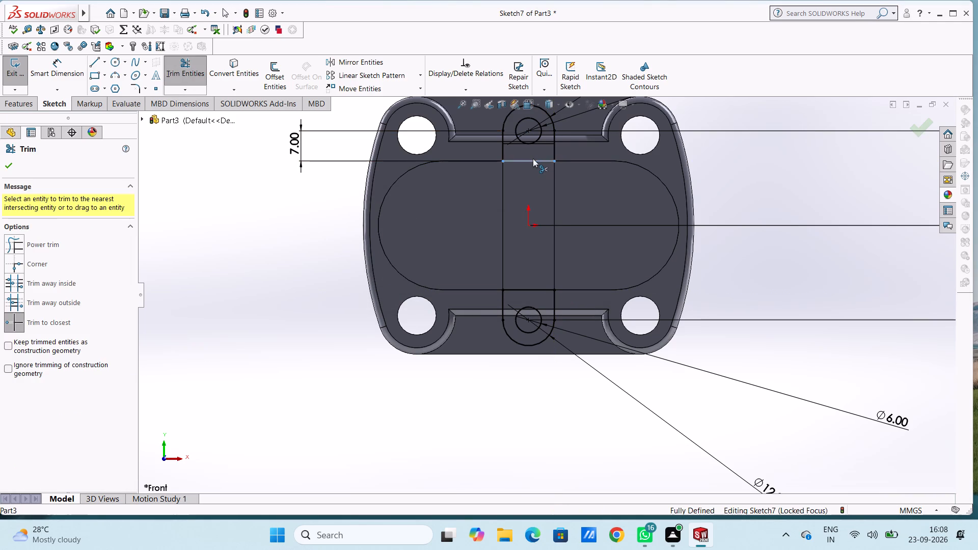
click(524, 291)
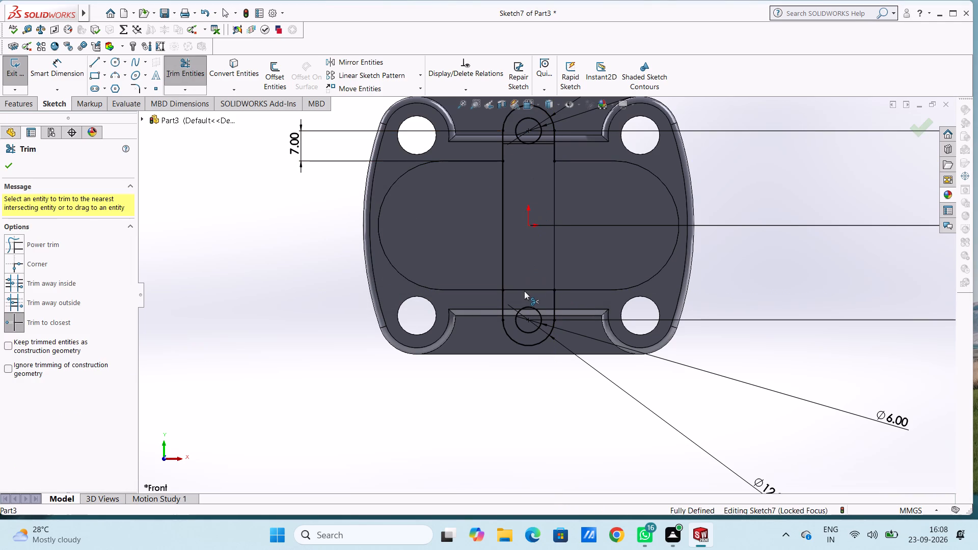
click(525, 290)
click(525, 290)
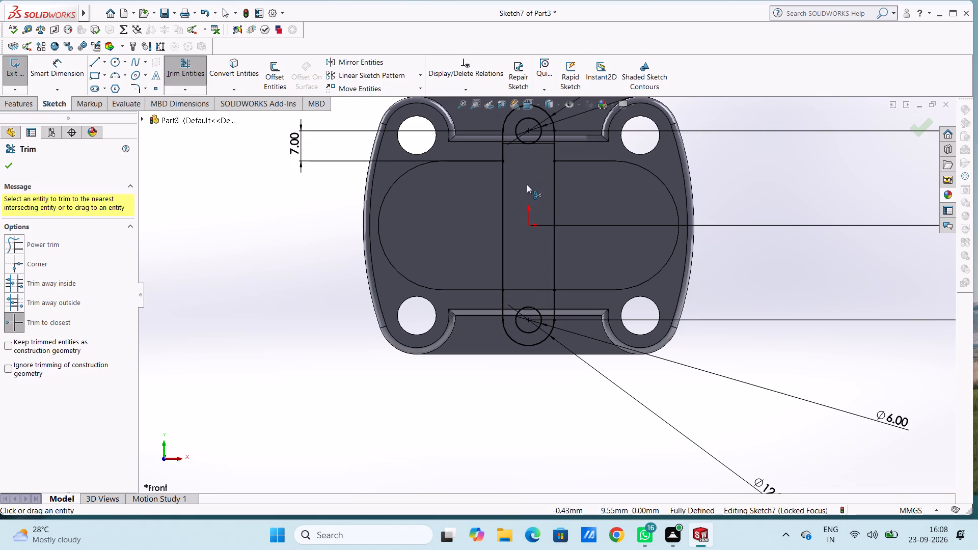
key(Escape)
key(Escape)
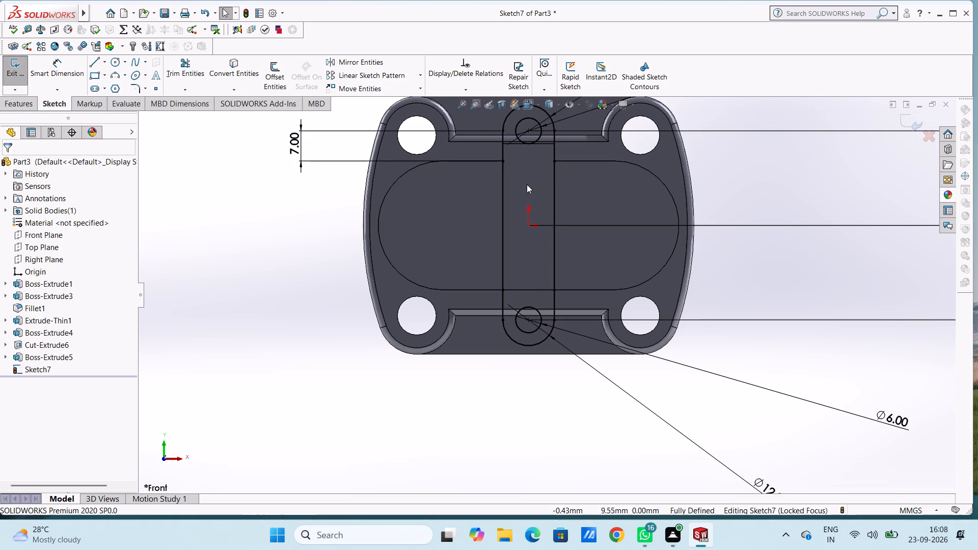
Extrude the joined lug profile 3 mm blind in the reversed direction, back toward the plate, merging the result.
middle_drag(767, 178, 749, 189)
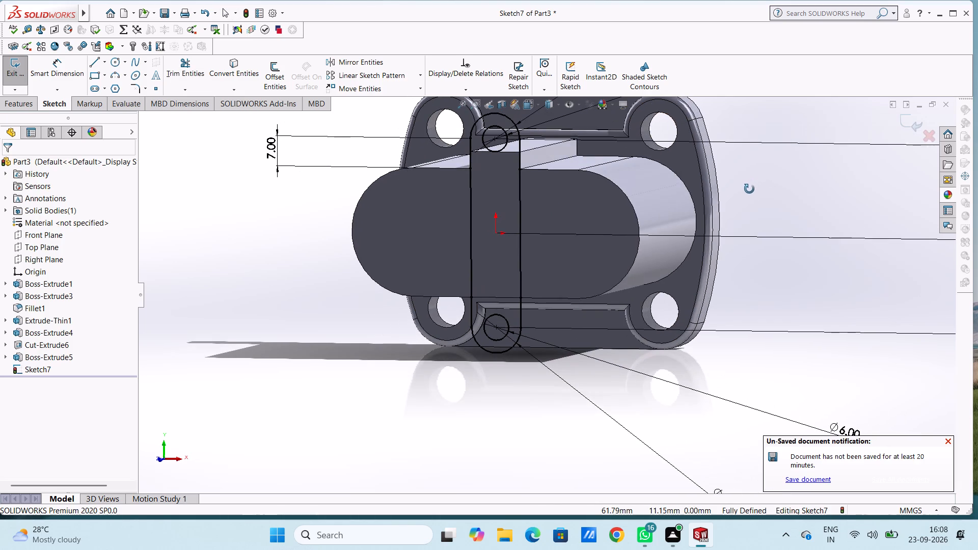
middle_drag(749, 189, 743, 196)
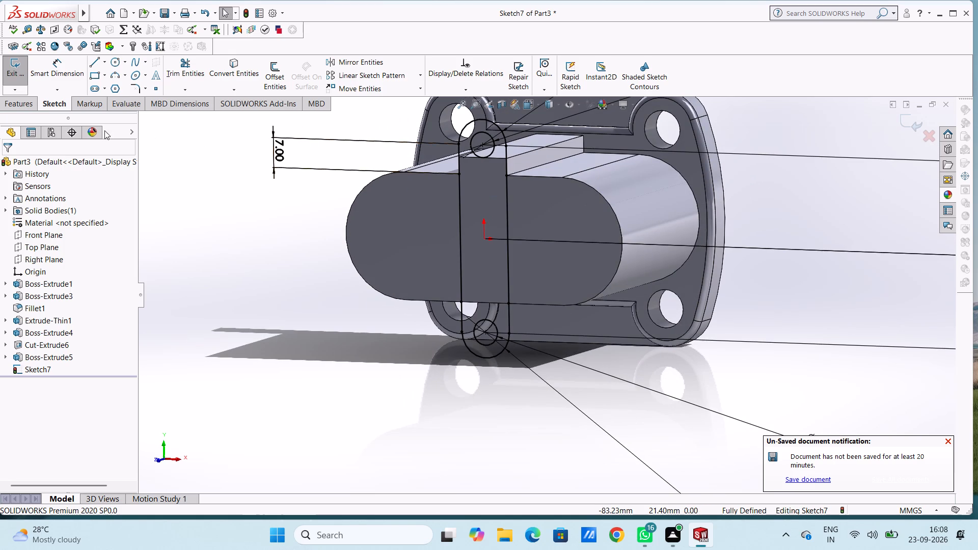
click(22, 107)
click(18, 72)
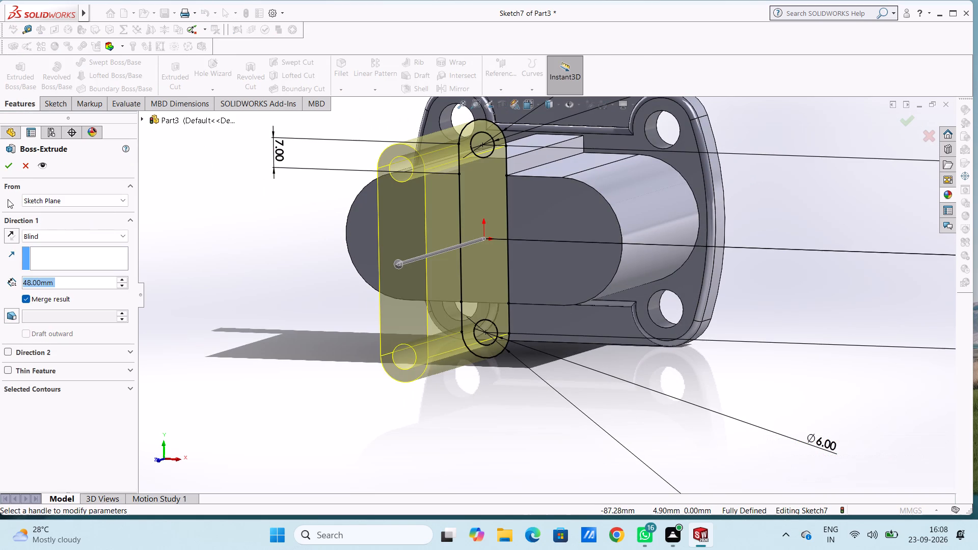
click(11, 228)
click(8, 236)
middle_drag(255, 203, 234, 221)
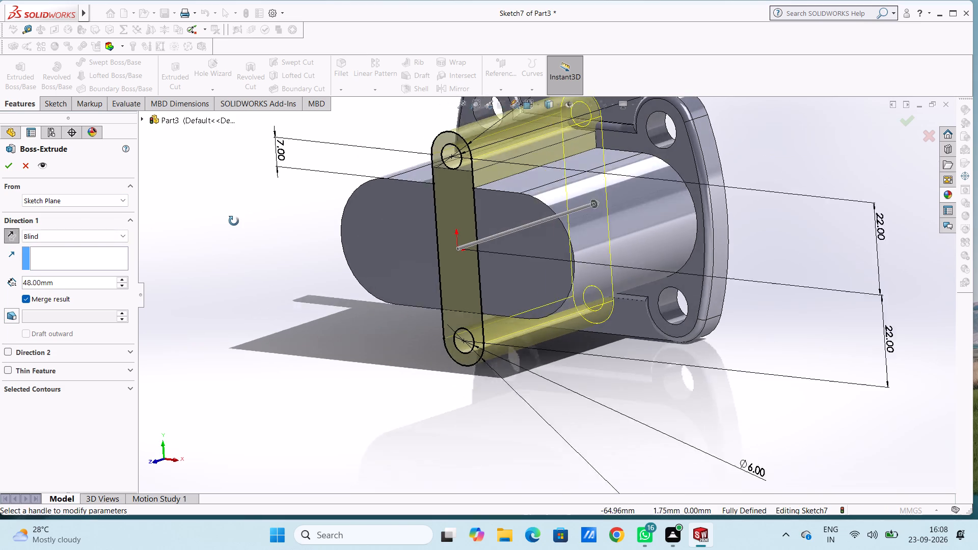
middle_drag(234, 221, 220, 233)
double_click(74, 279)
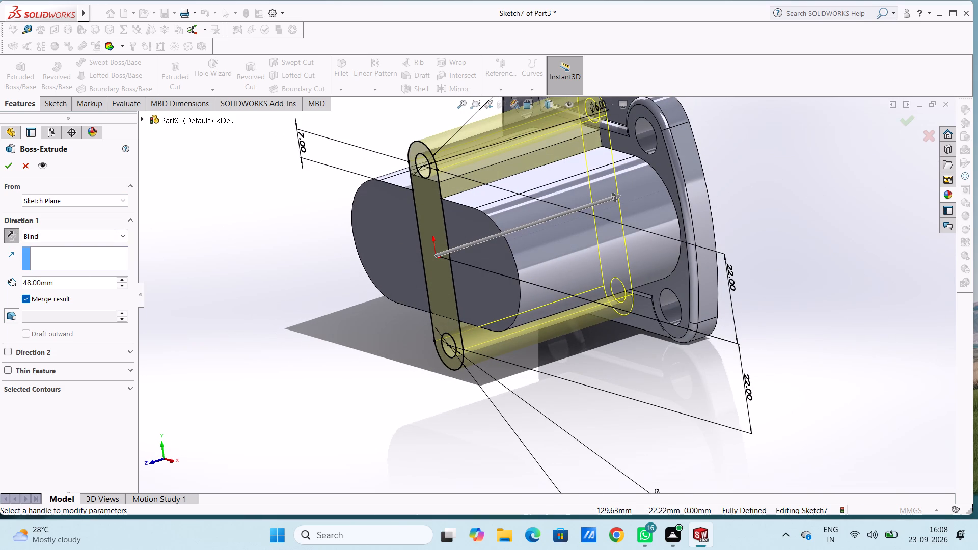
key(2)
key(Return)
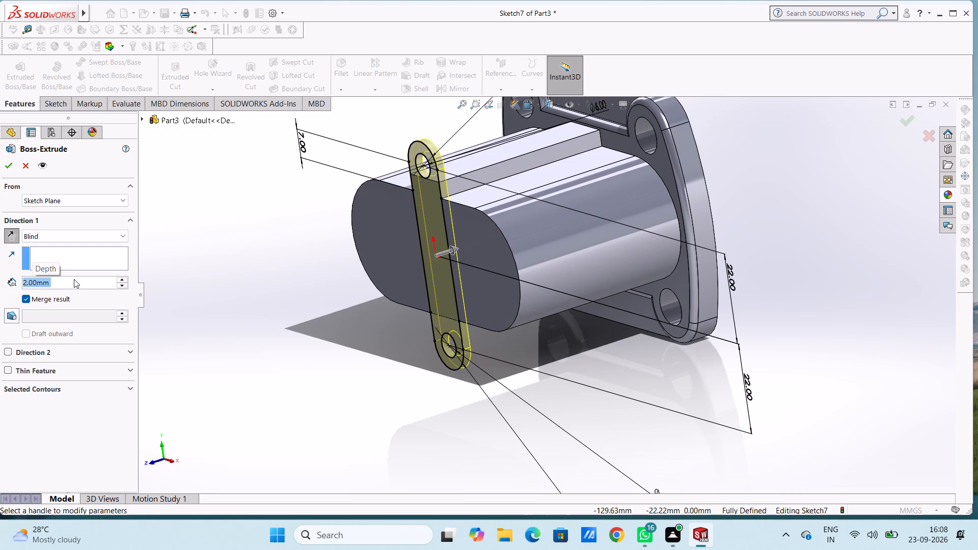
key(3)
key(Return)
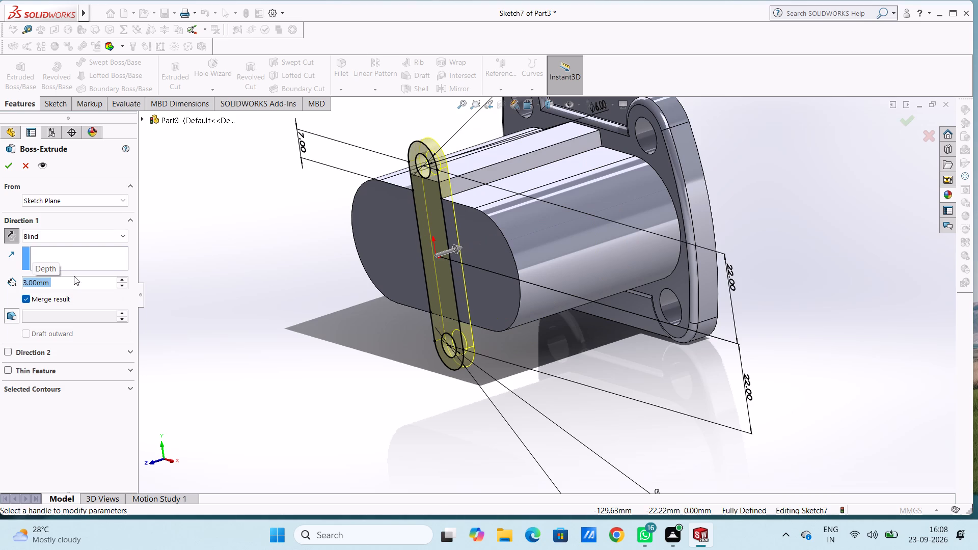
click(9, 169)
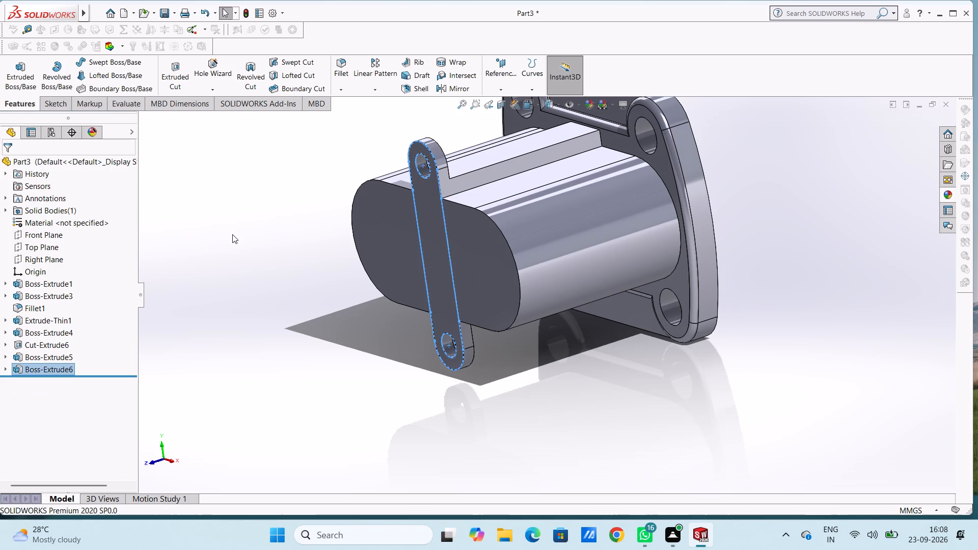
click(232, 234)
Start a new sketch on the tube's closed front face, viewed from the front.
middle_drag(249, 237, 269, 234)
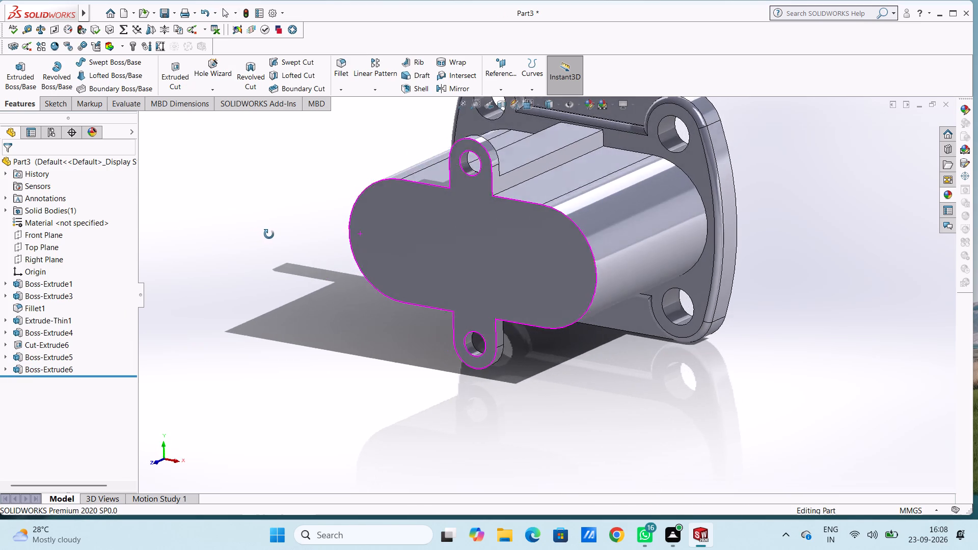
middle_drag(269, 234, 253, 237)
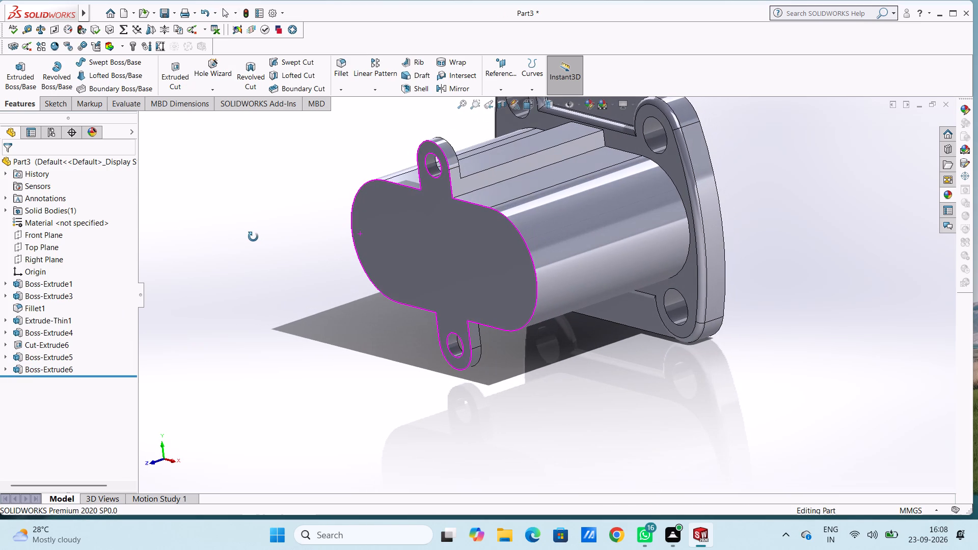
middle_drag(253, 237, 254, 236)
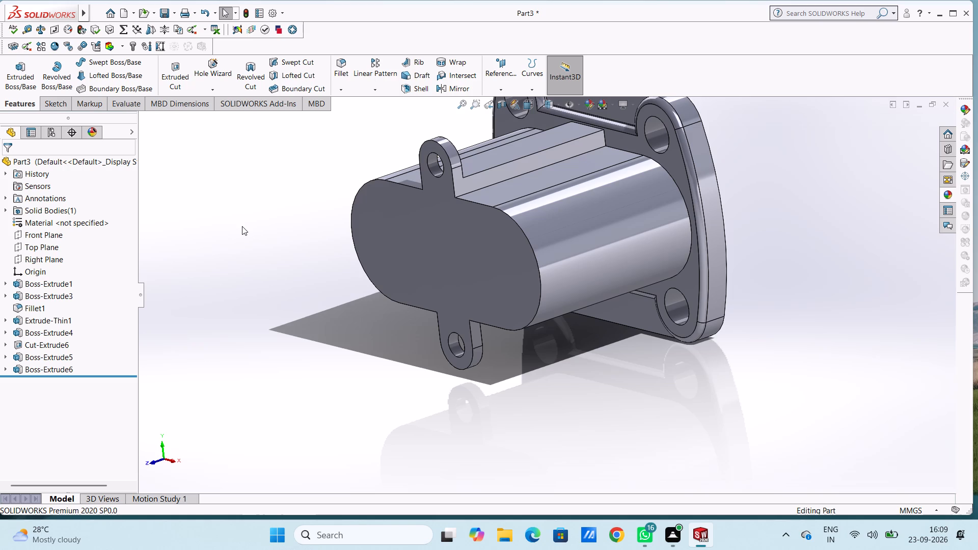
key(ctrl+1)
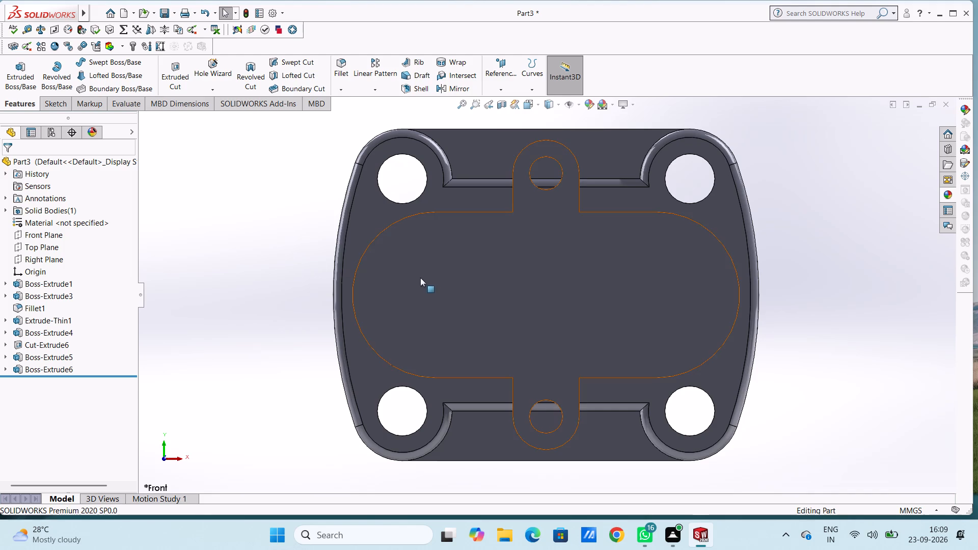
click(434, 279)
click(477, 247)
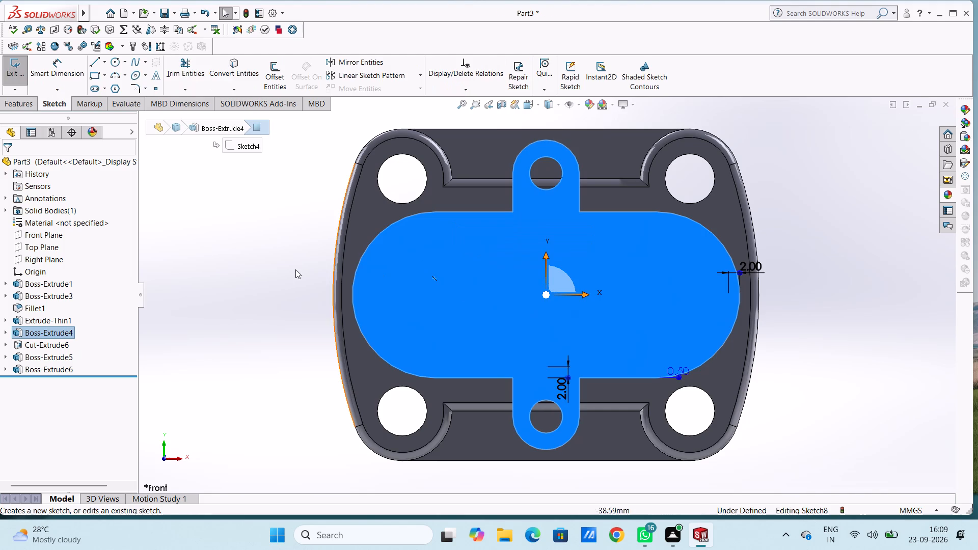
click(278, 262)
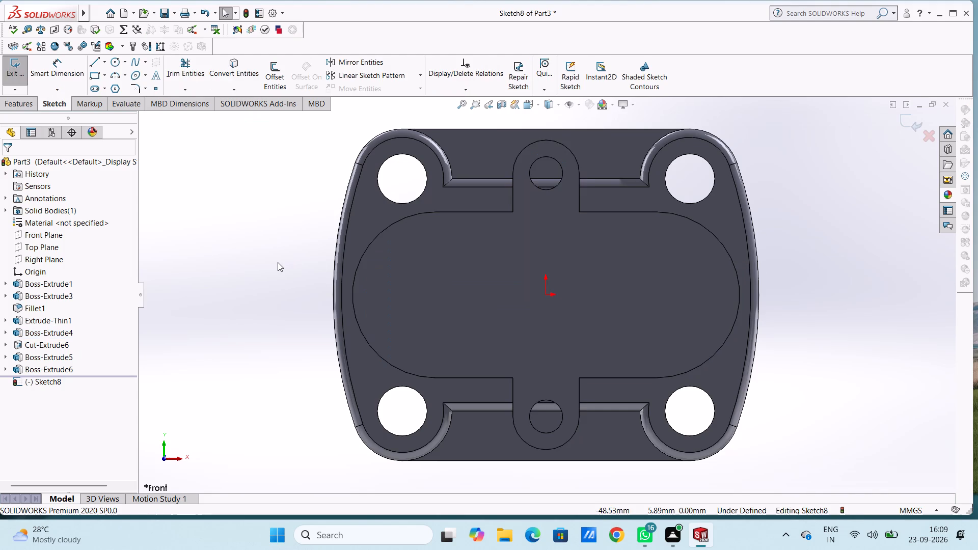
Sketch two concentric circles of 3 mm and 6 mm radius centred on the upper lug's hole.
scroll(278, 262, up, 2)
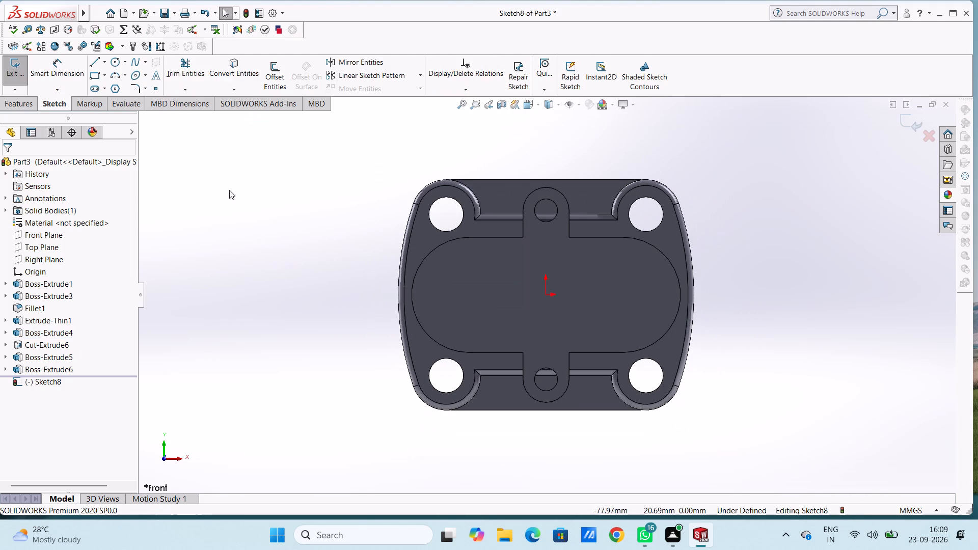
click(114, 62)
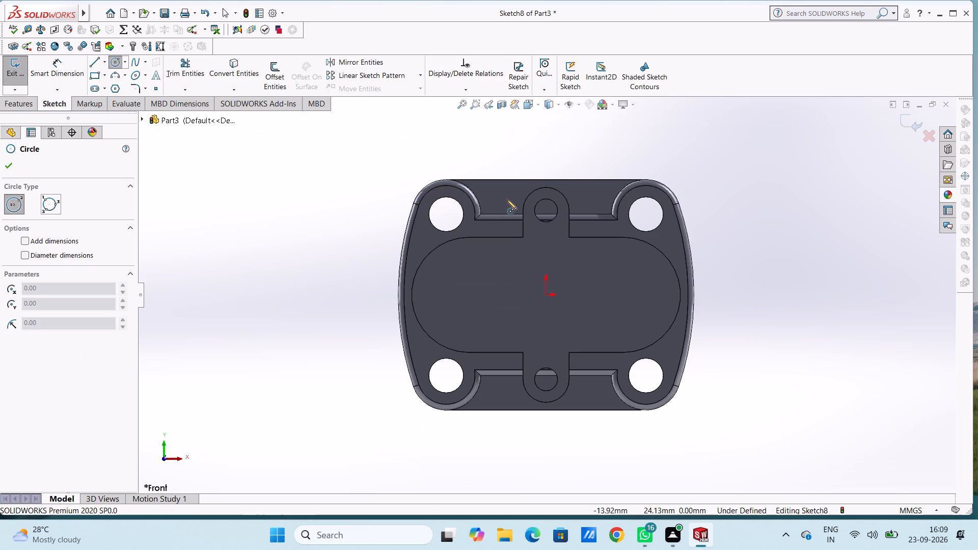
click(546, 210)
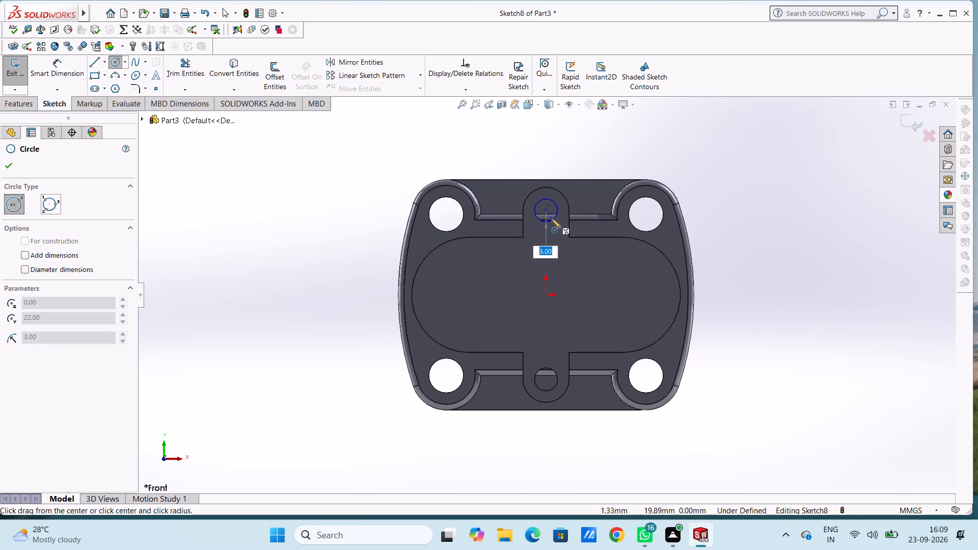
click(552, 218)
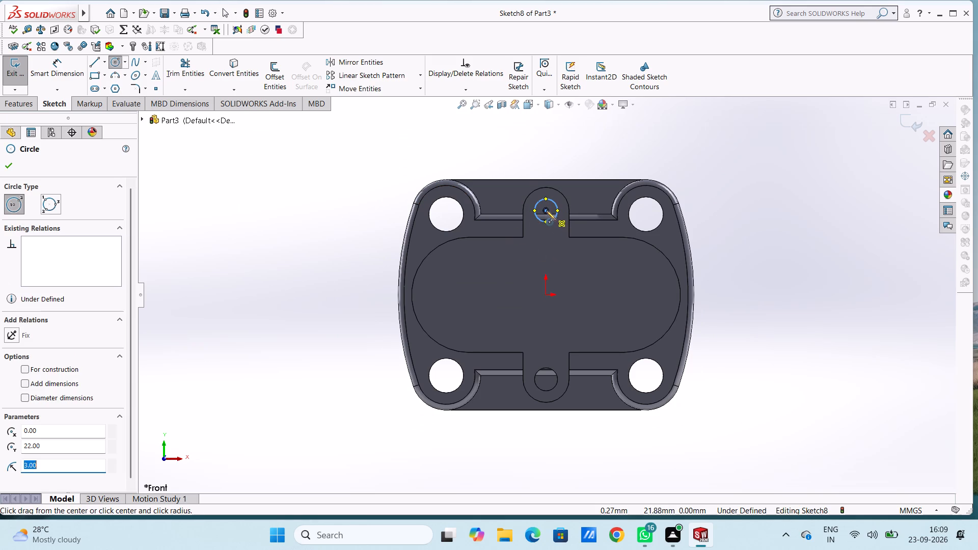
click(545, 210)
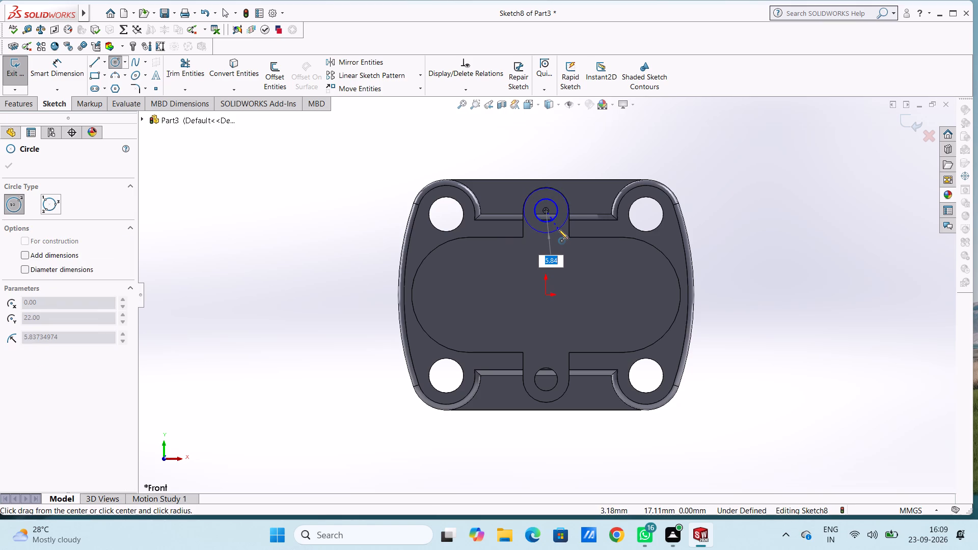
key(6)
key(Return)
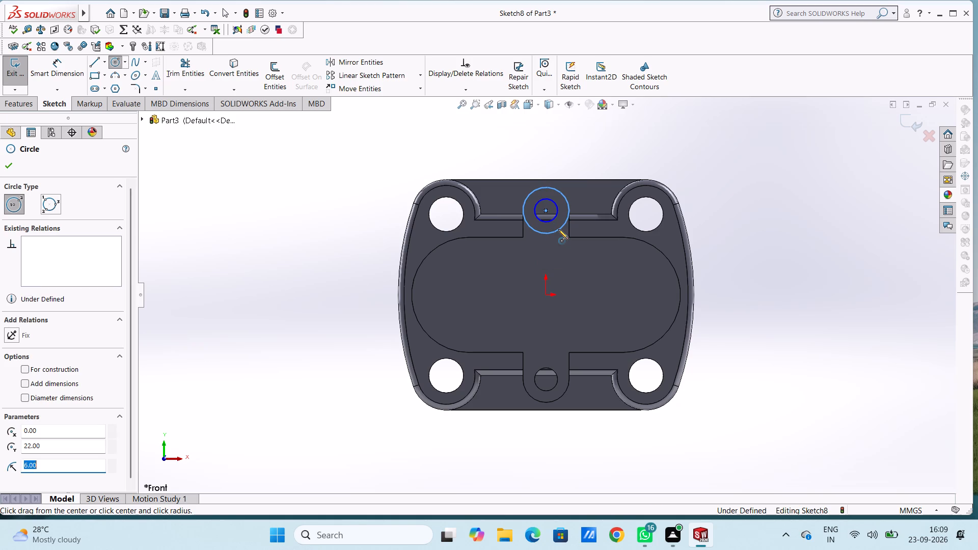
scroll(558, 229, up, 2)
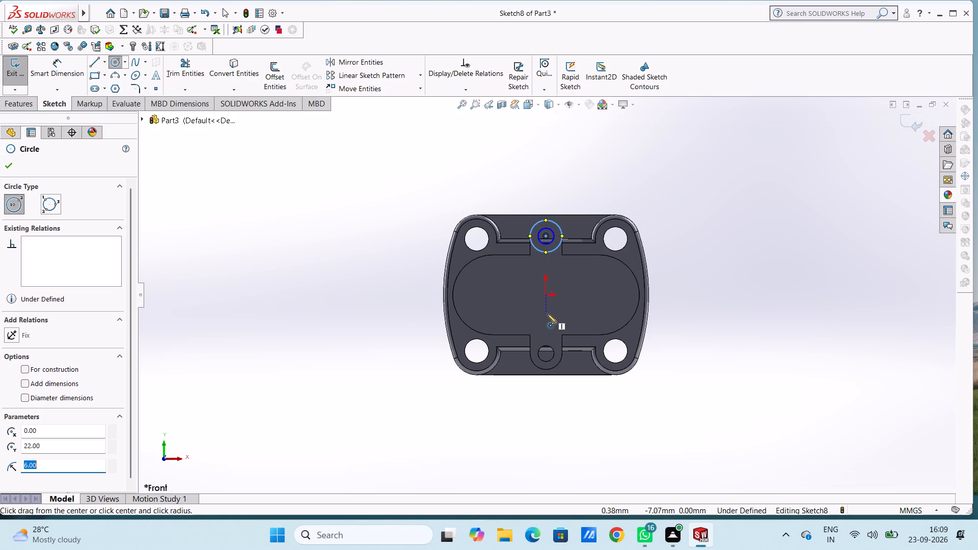
Sketch two concentric circles of 3 mm and 6 mm radius centred on the lower lug's hole.
click(545, 354)
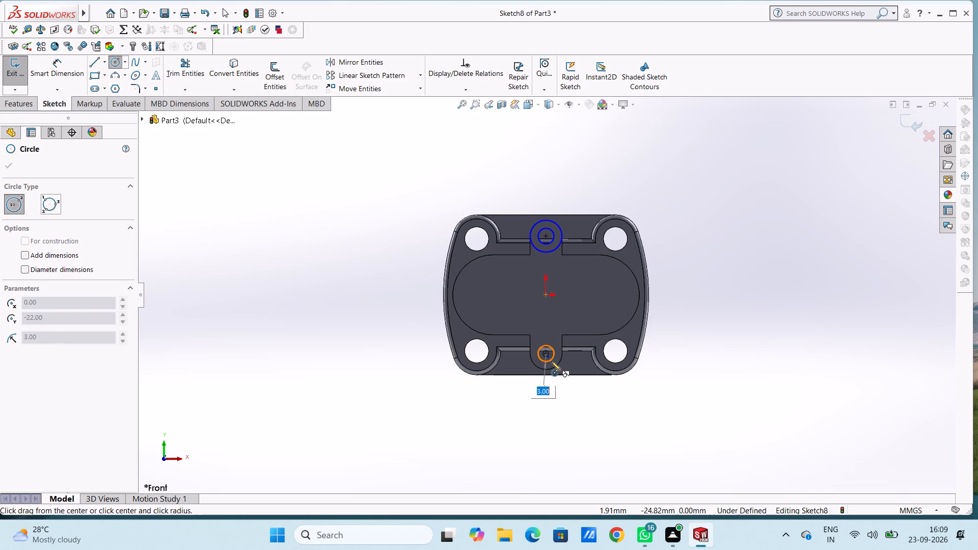
click(551, 361)
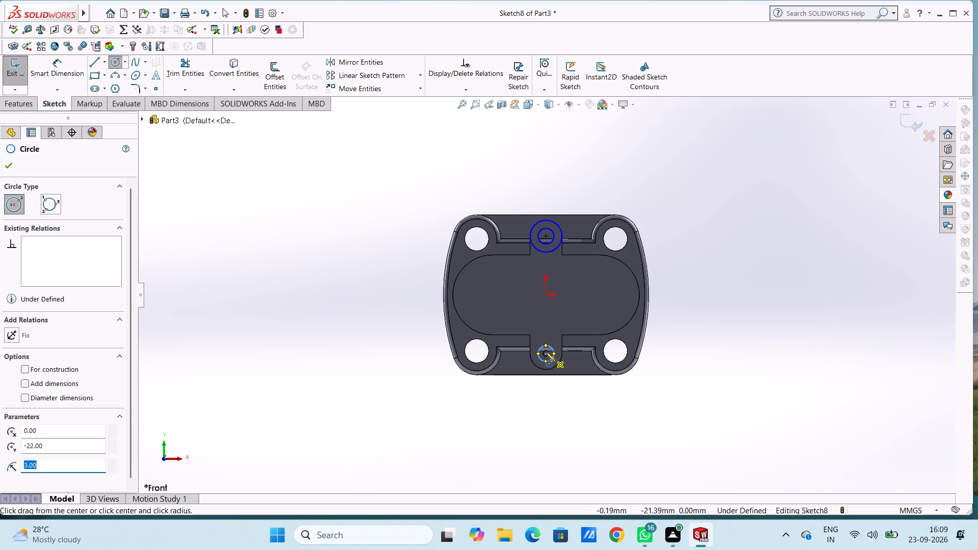
click(547, 352)
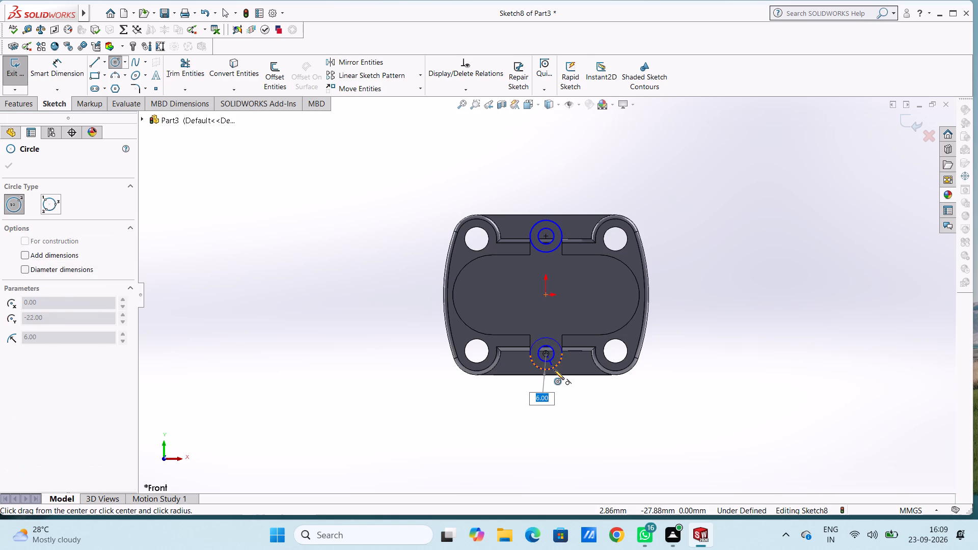
click(554, 370)
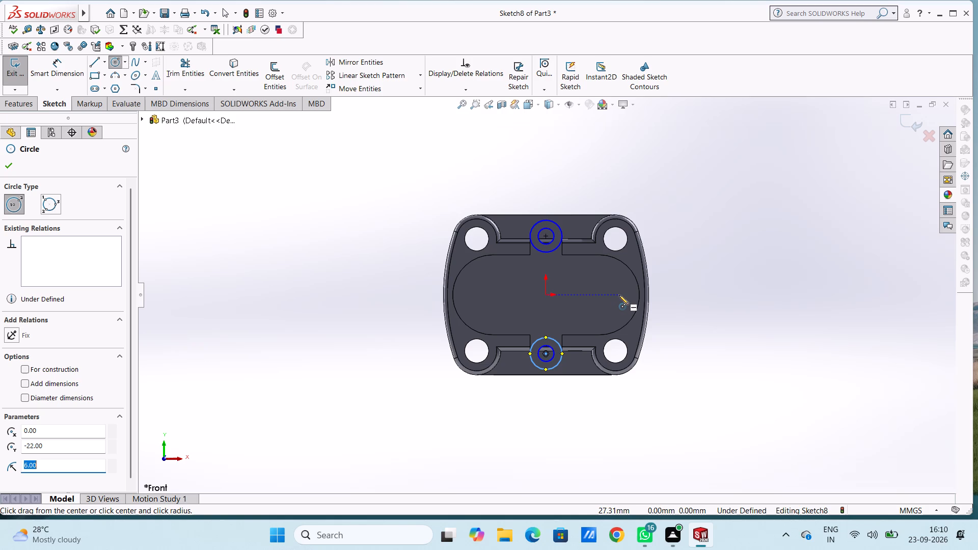
Sketch two 6 mm radius circles level with the origin, centred about 27 mm to its right and about 26 mm to its left.
click(619, 295)
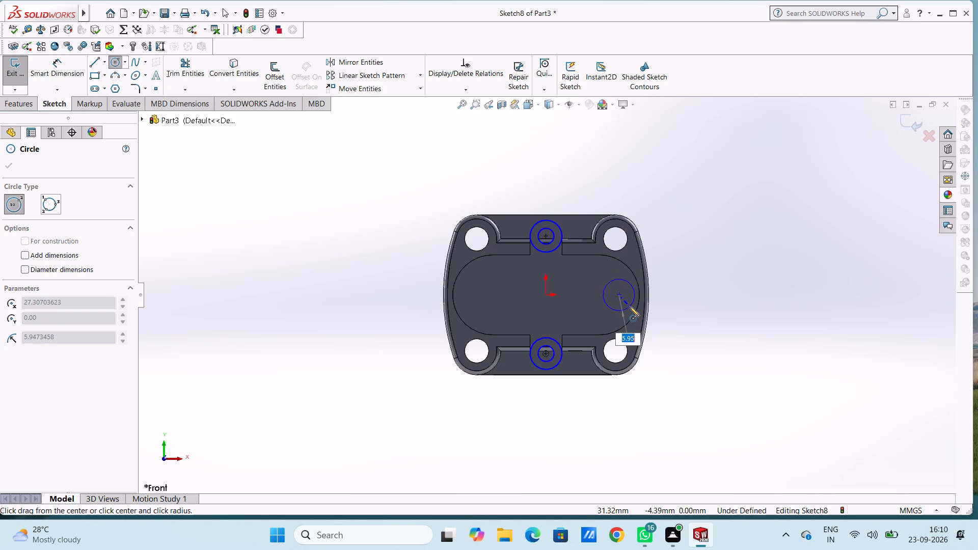
key(6)
key(Return)
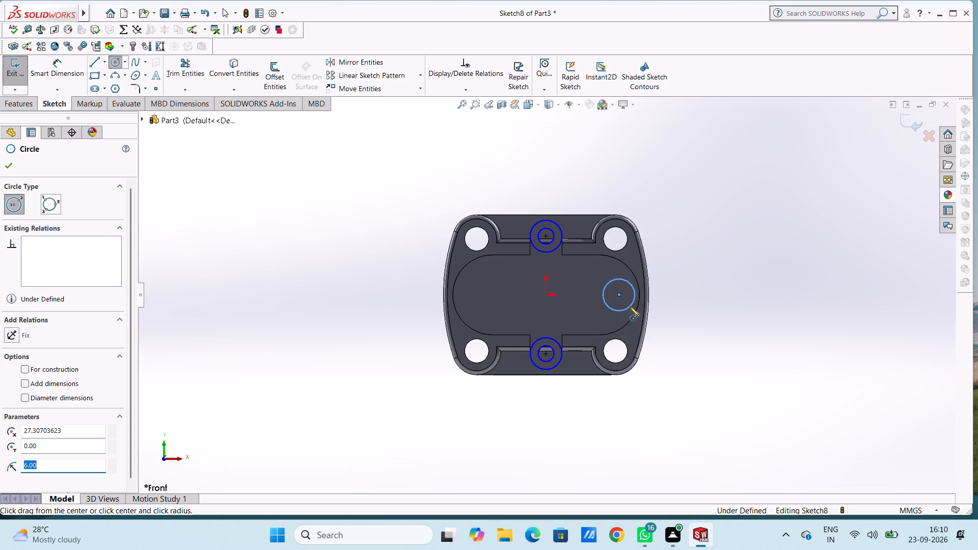
click(477, 294)
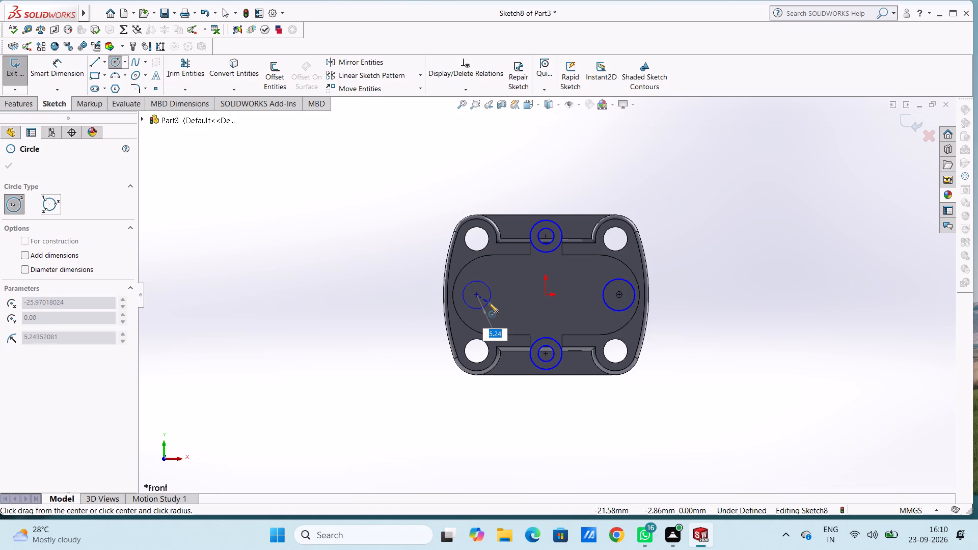
key(6)
key(Return)
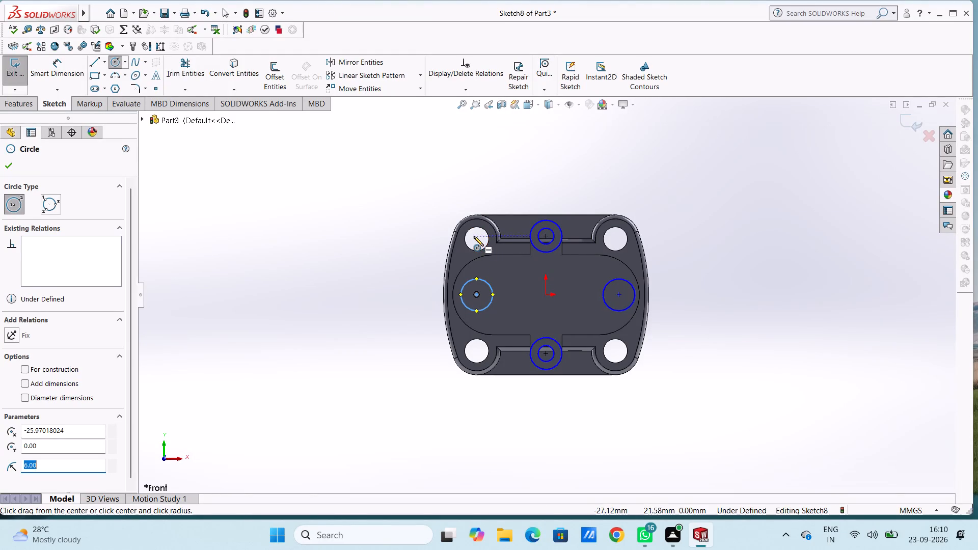
key(Escape)
key(Escape)
key(Escape)
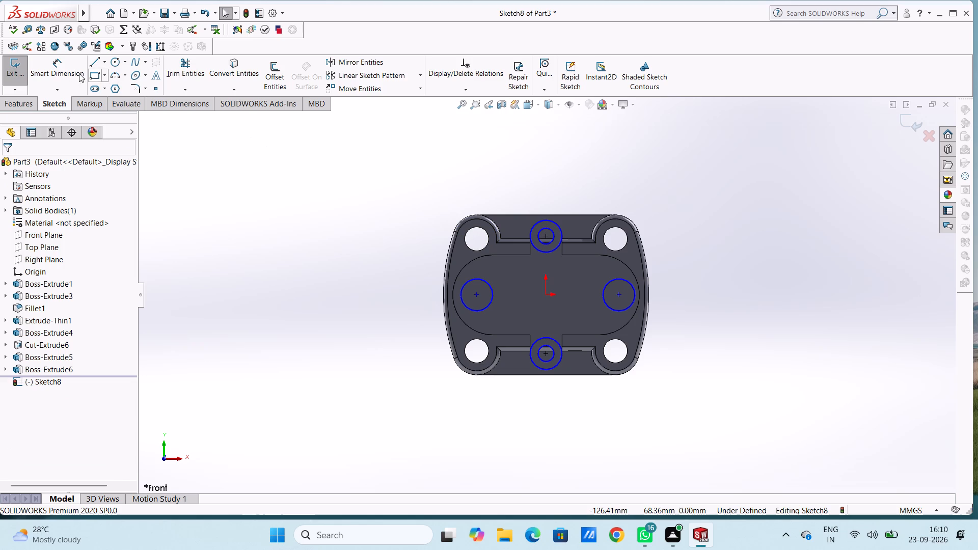
Dimension the diameter of the circle right of the origin, first as 5 mm and finally as 10 mm.
click(69, 67)
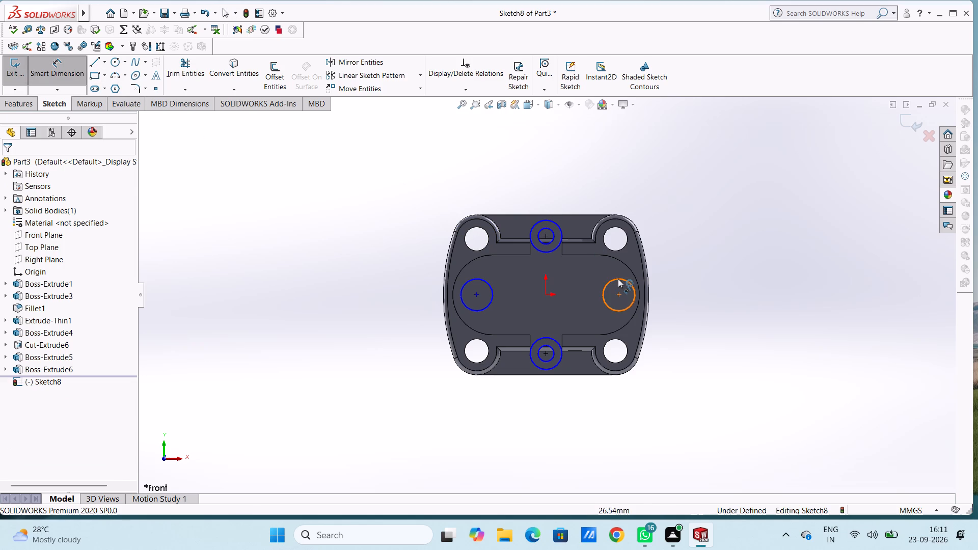
click(618, 278)
click(707, 210)
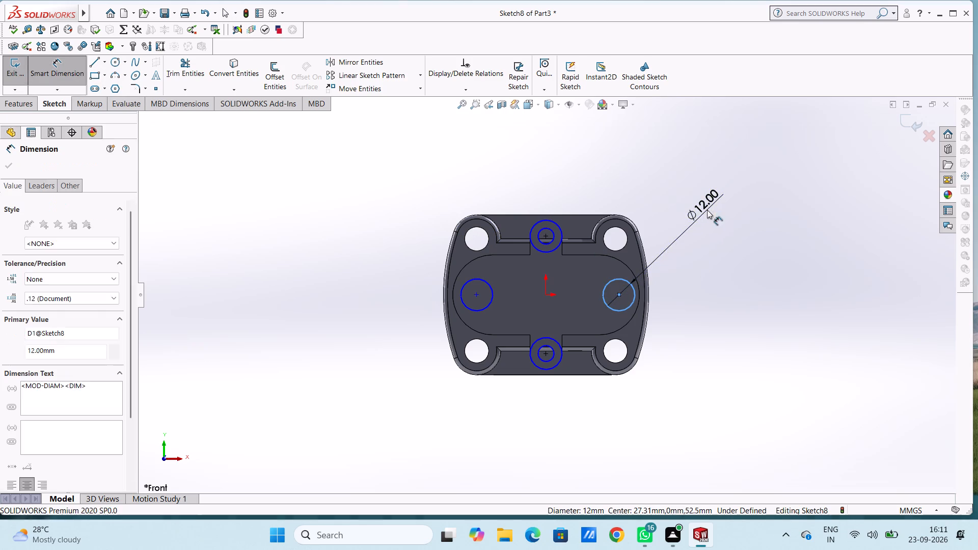
key(5)
key(Return)
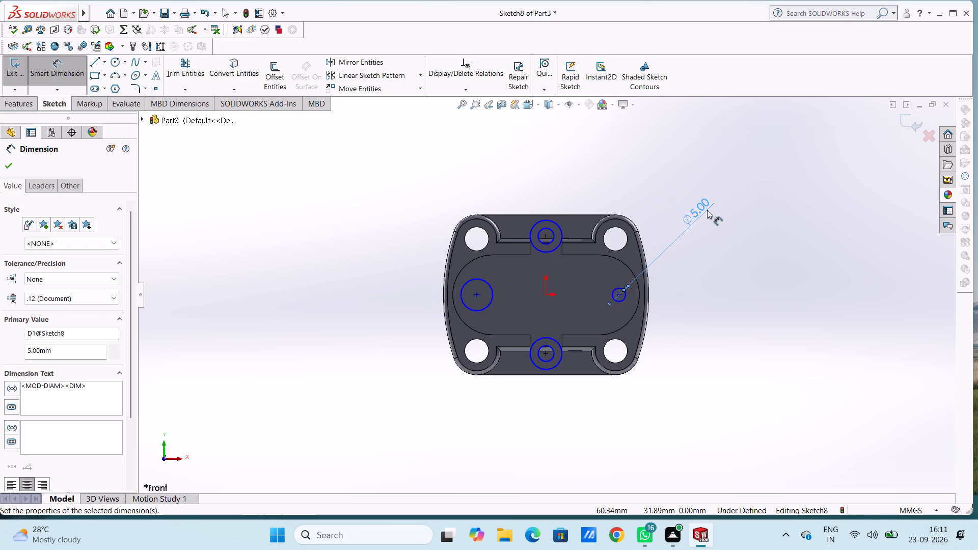
click(710, 173)
double_click(699, 209)
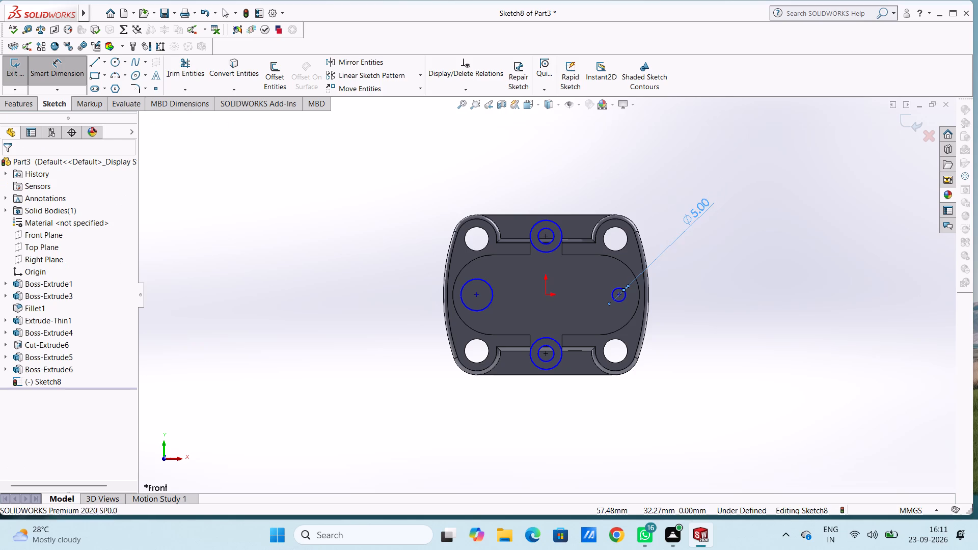
text(10)
key(Return)
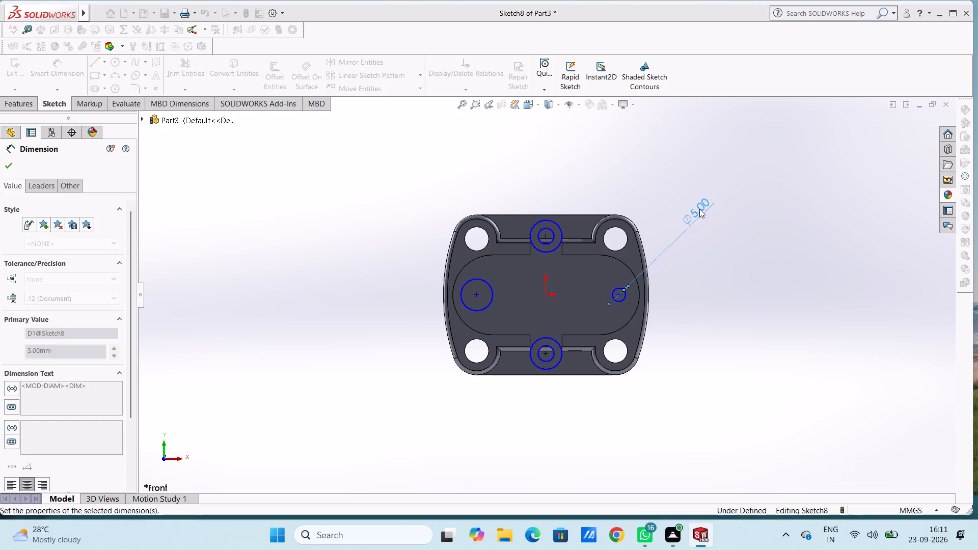
click(656, 172)
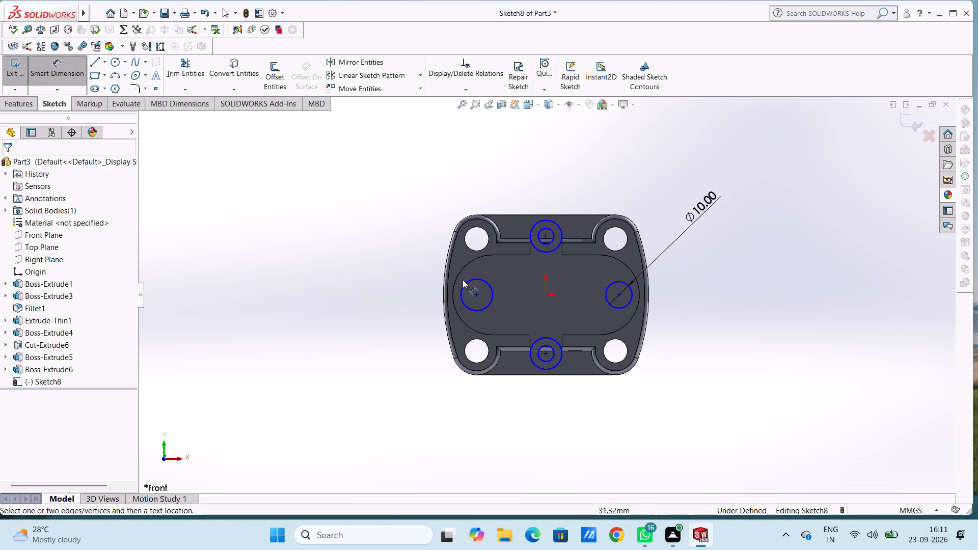
Dimension the diameter of the circle left of the origin, first as 15 mm and finally as 20 mm.
click(466, 285)
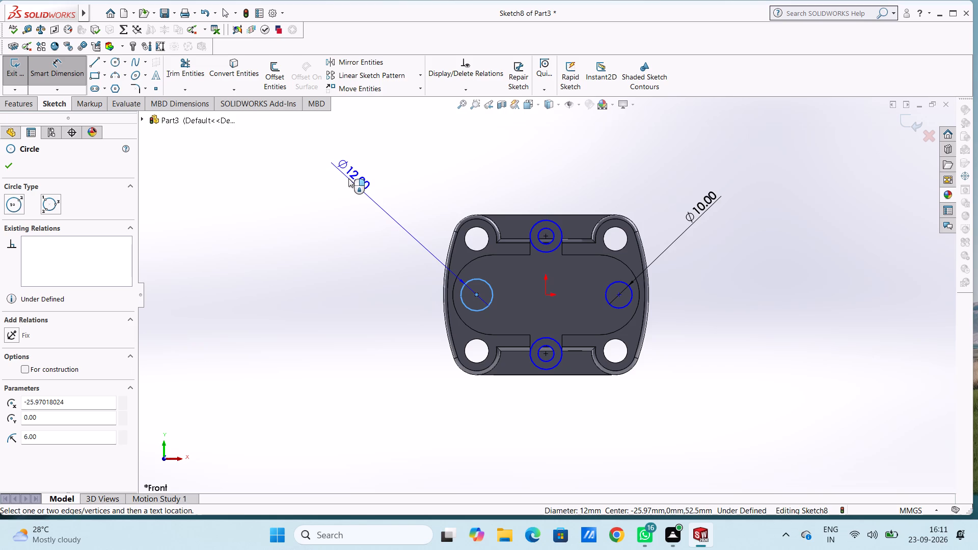
click(348, 178)
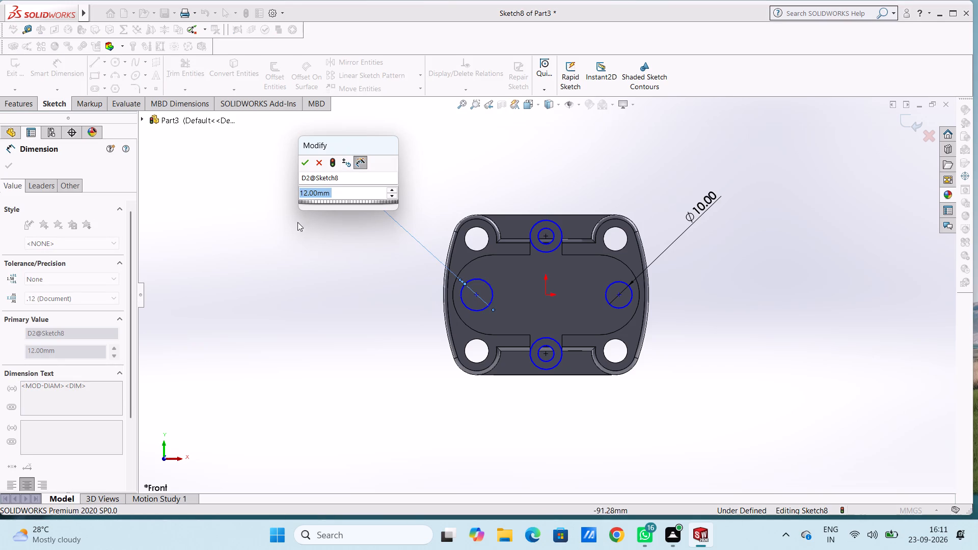
text(15)
key(Return)
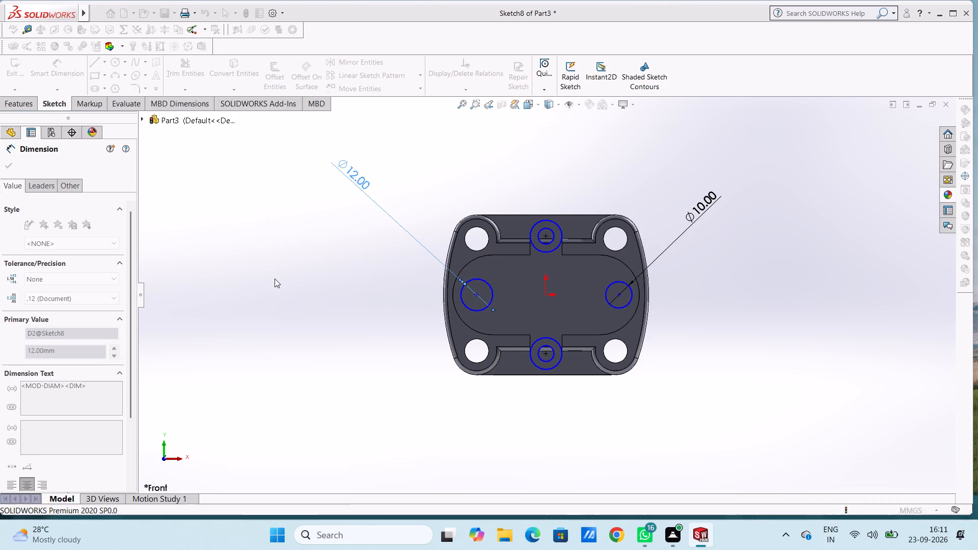
click(305, 242)
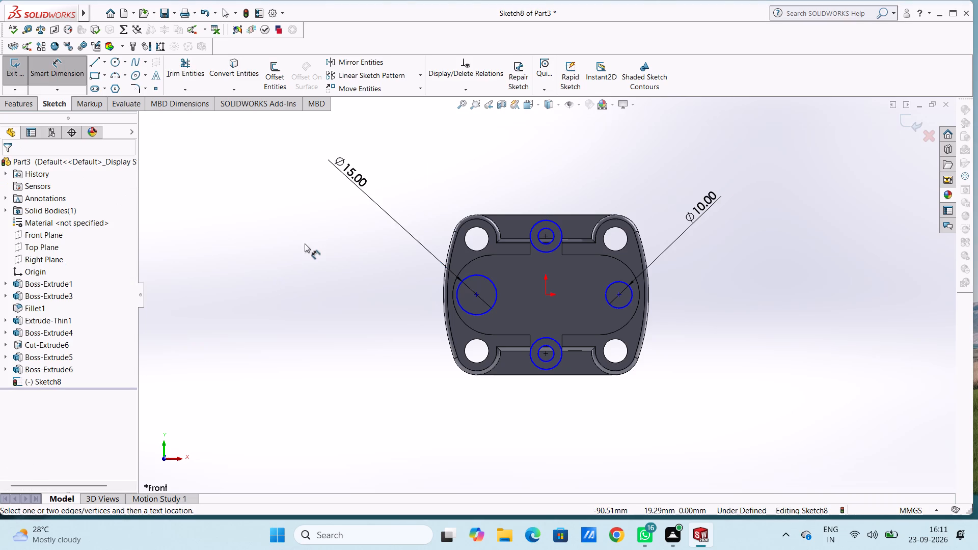
double_click(341, 167)
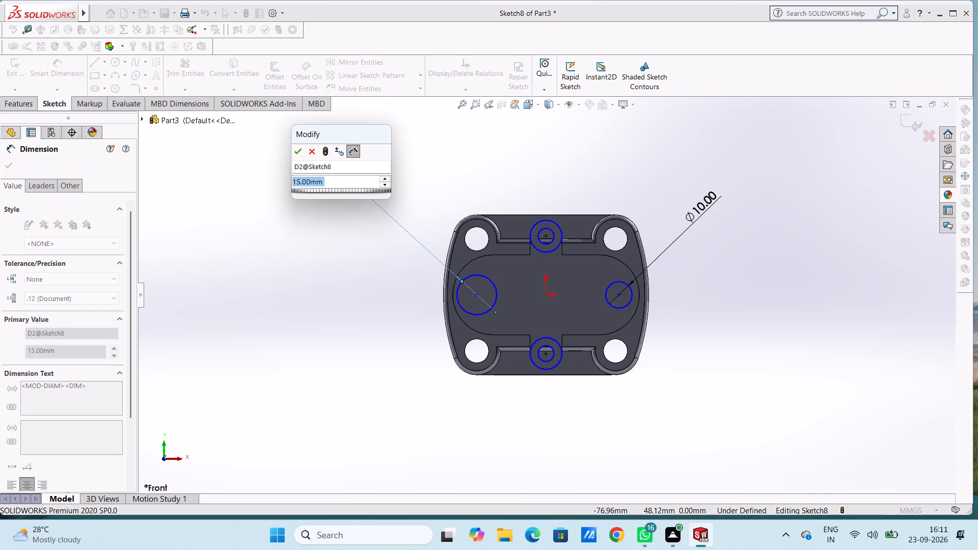
text(20)
key(Return)
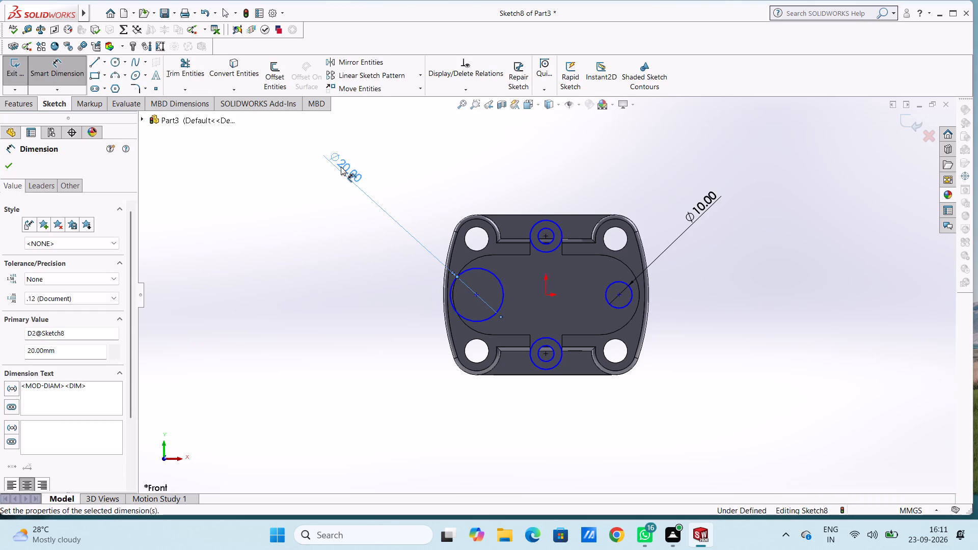
click(341, 217)
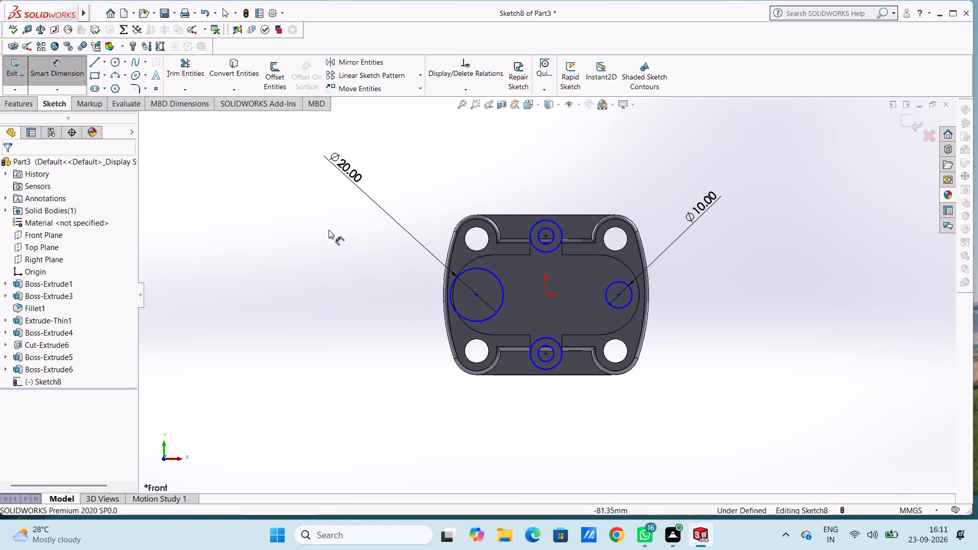
Dimension the horizontal distance from the 20 mm circle's centre to the origin as 25 mm.
click(476, 294)
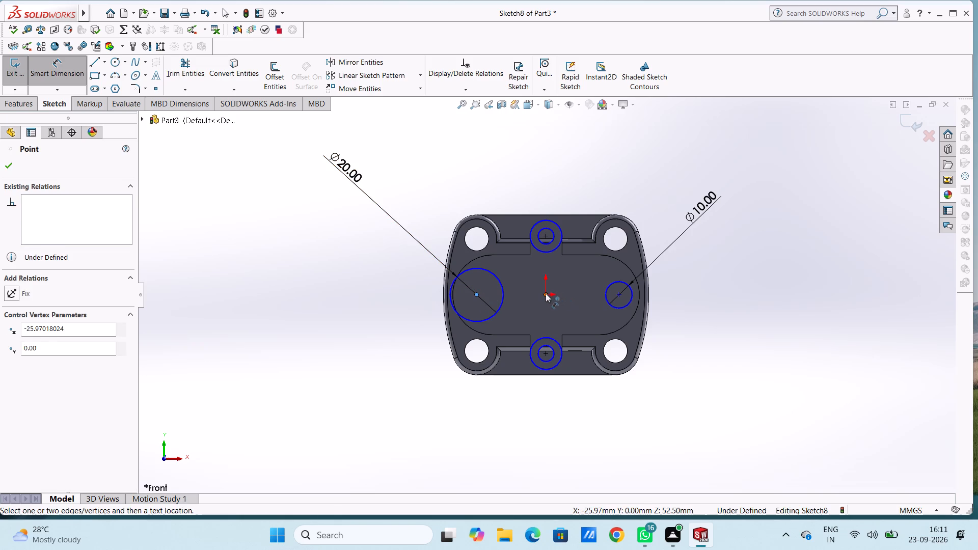
click(546, 293)
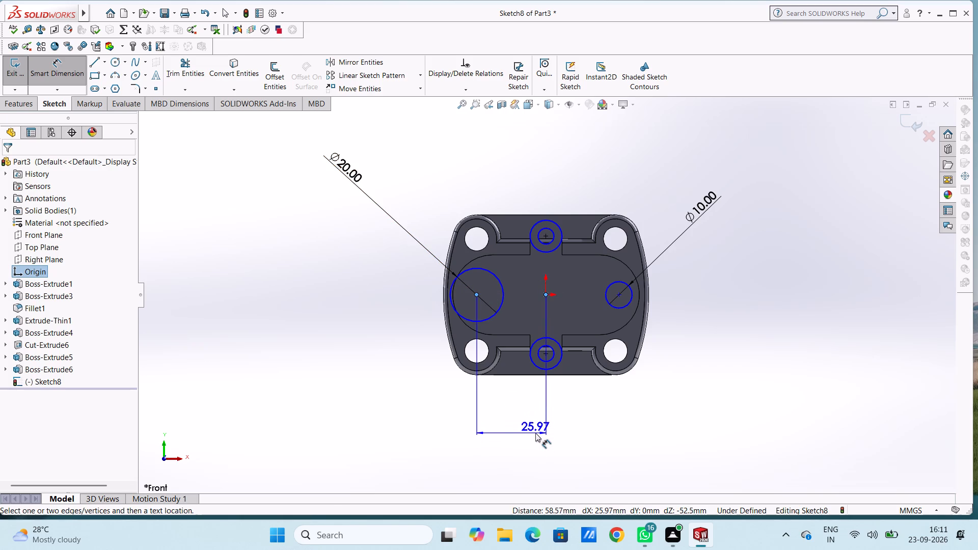
click(535, 433)
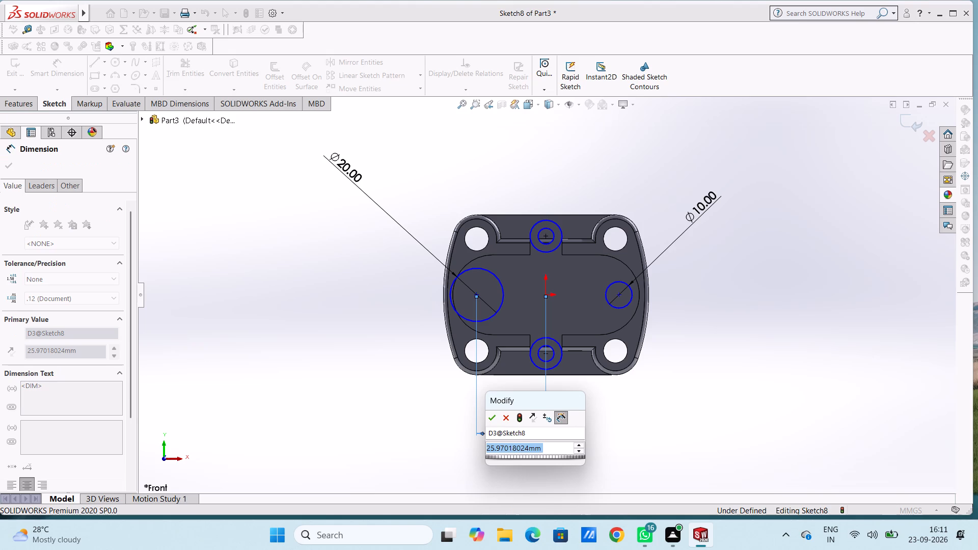
text(25)
key(Return)
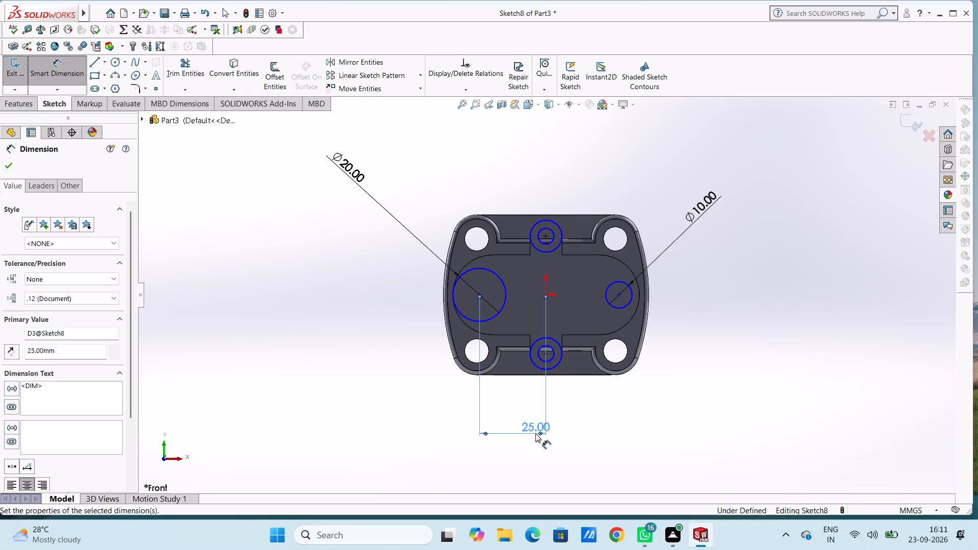
click(357, 343)
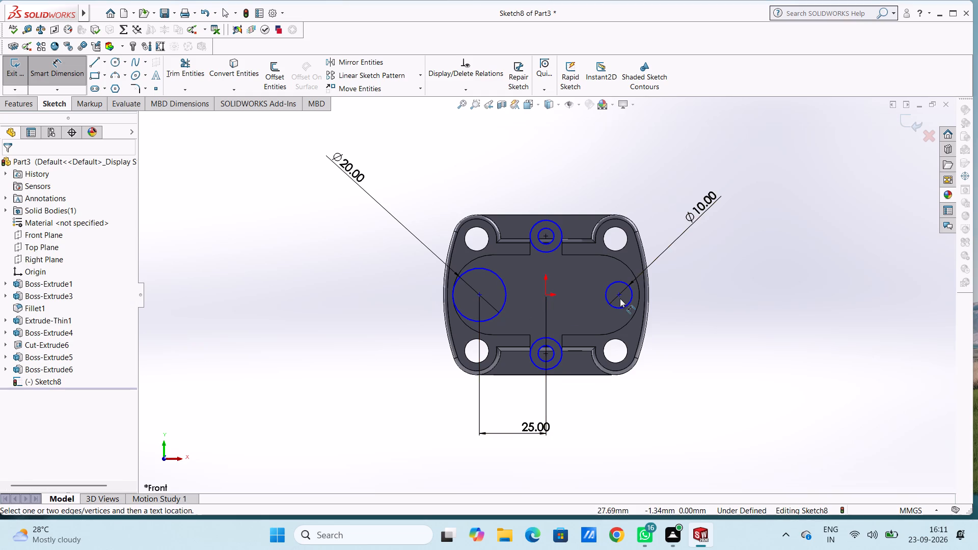
Dimension the horizontal distance from the 10 mm circle's centre to the origin as 27 mm.
click(620, 298)
click(546, 295)
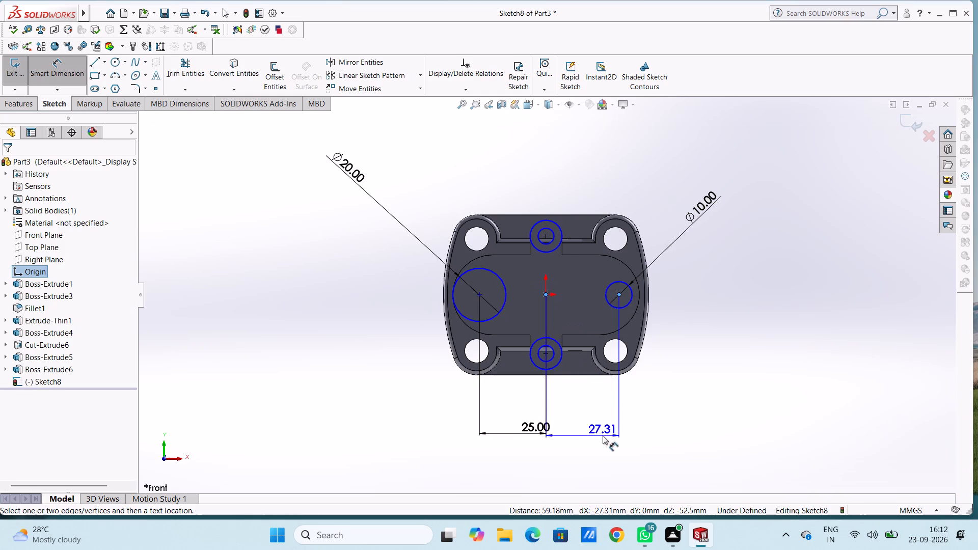
click(603, 433)
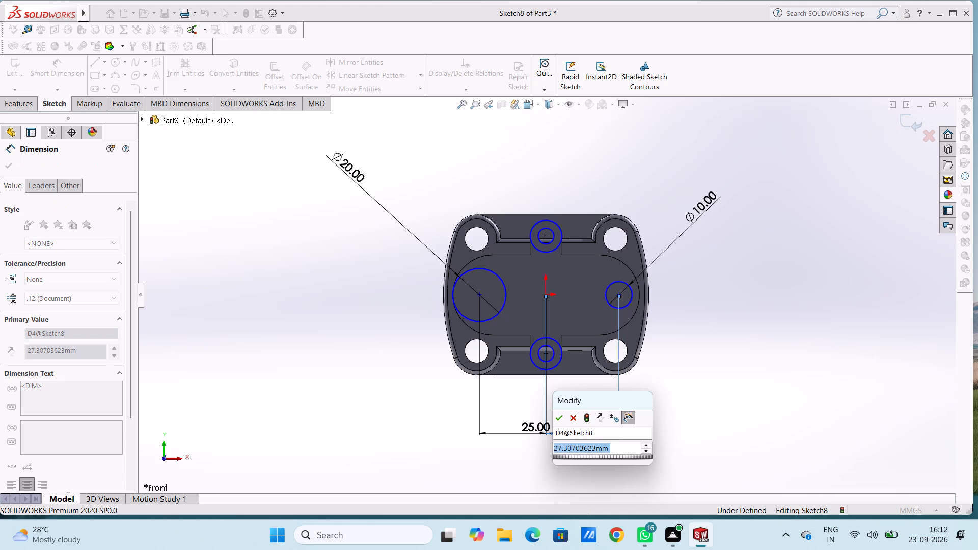
text(27)
key(Return)
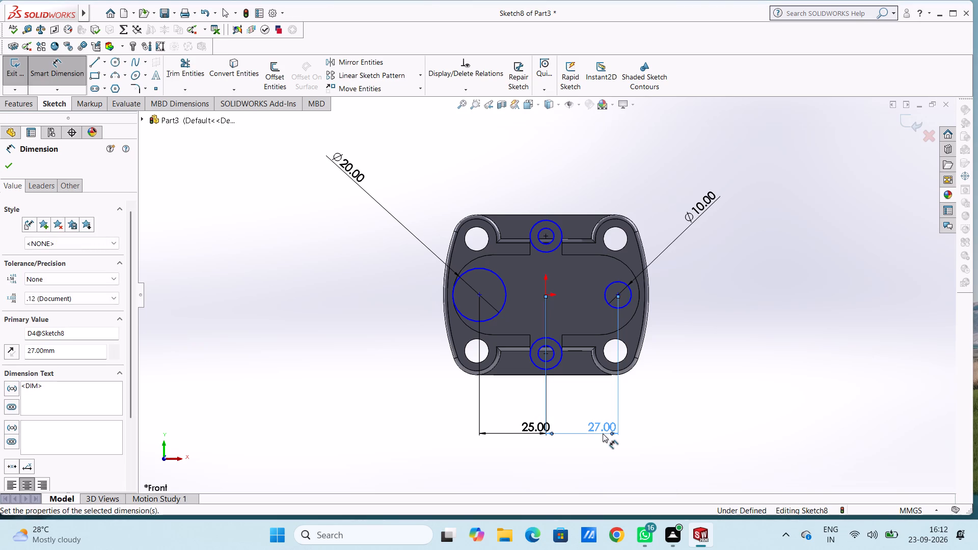
click(408, 382)
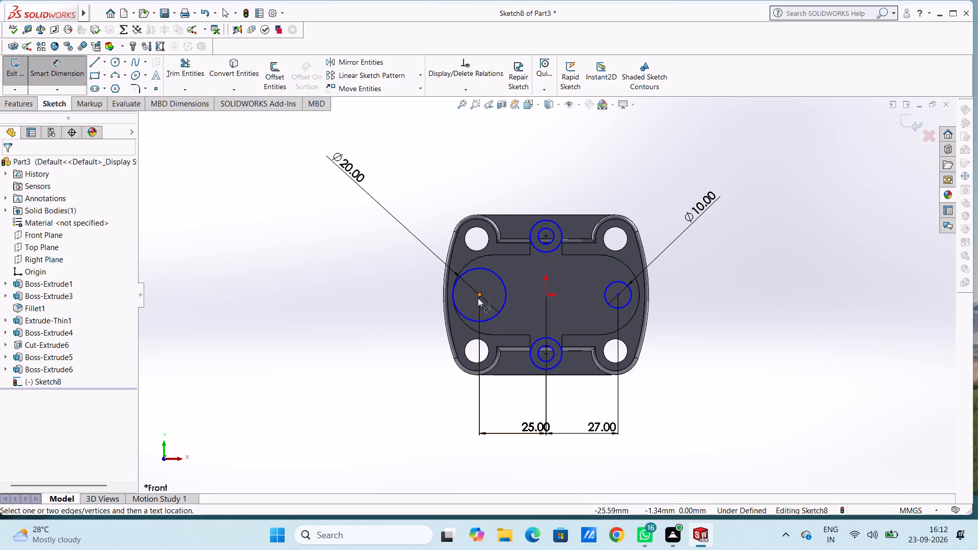
Dimension the vertical distance from the 20 mm circle's centre to the slot-shaped face's upper straight edge, keeping the proposed value.
click(480, 295)
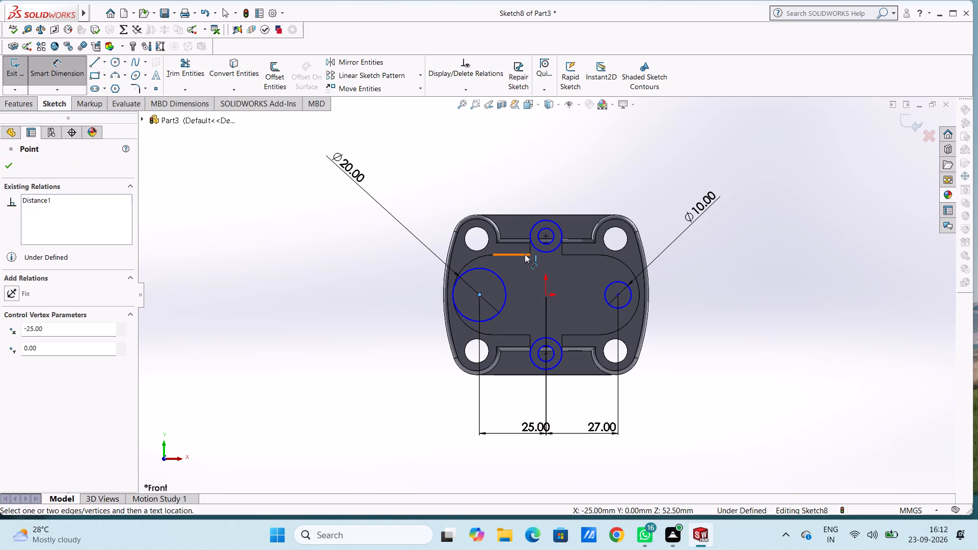
click(525, 254)
click(242, 272)
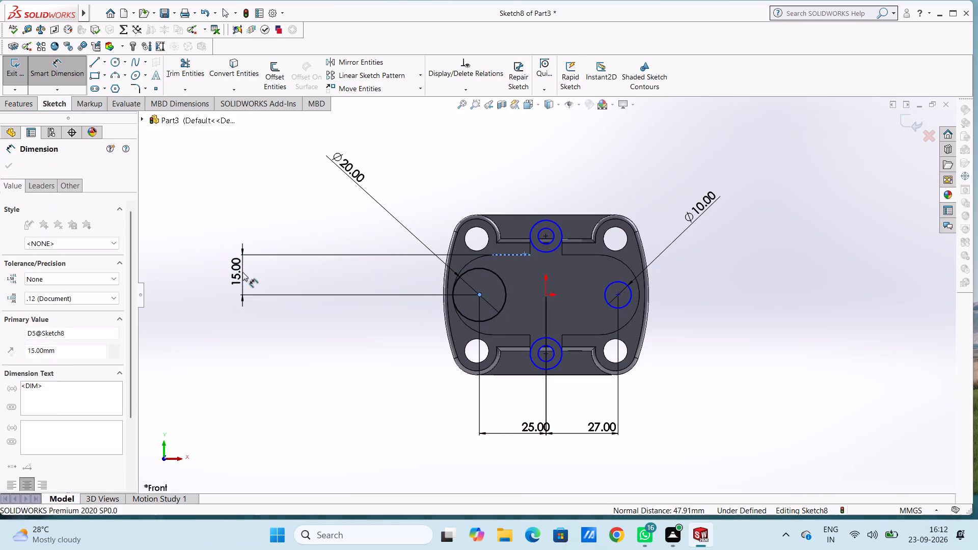
click(202, 258)
click(247, 214)
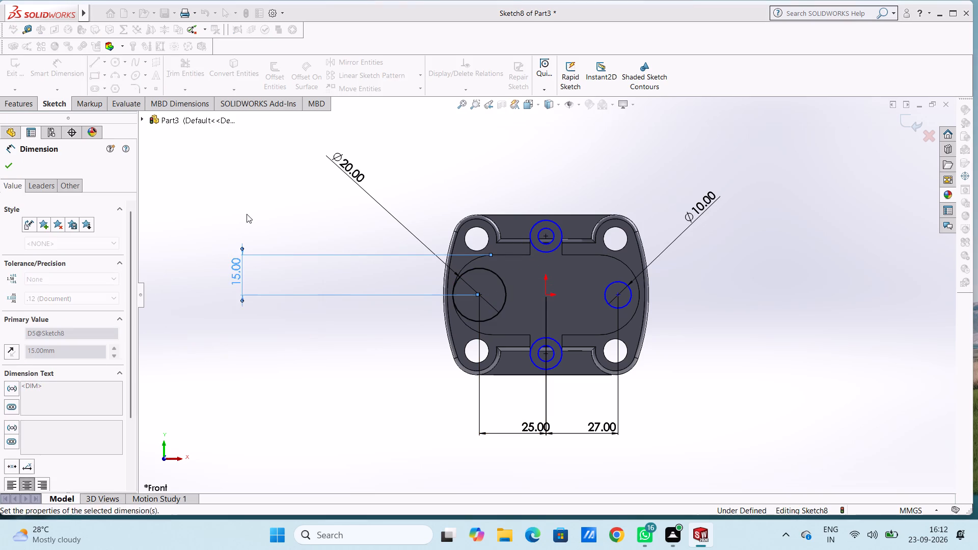
Dimension the vertical distance from the 10 mm circle's centre to the slot-shaped face's upper straight edge, keeping the proposed value.
click(580, 255)
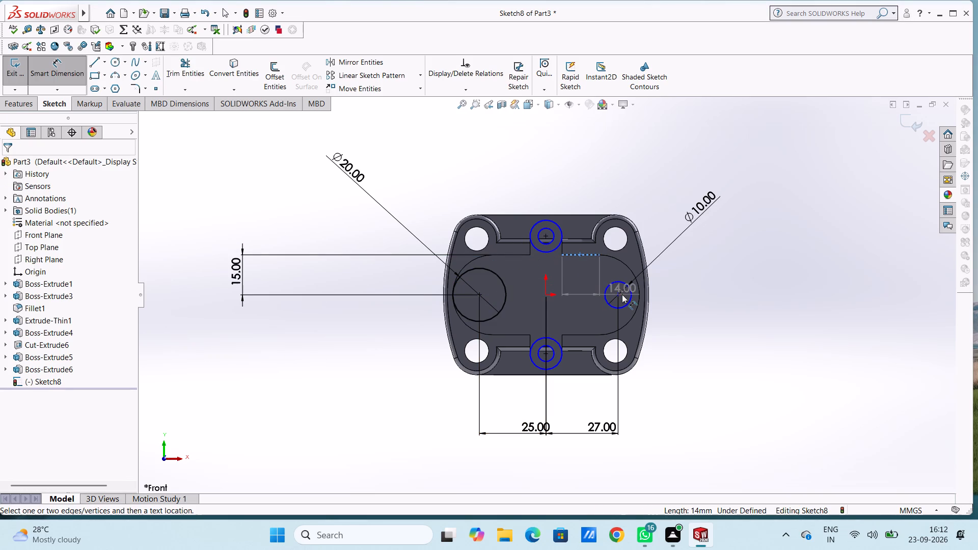
click(618, 295)
click(790, 298)
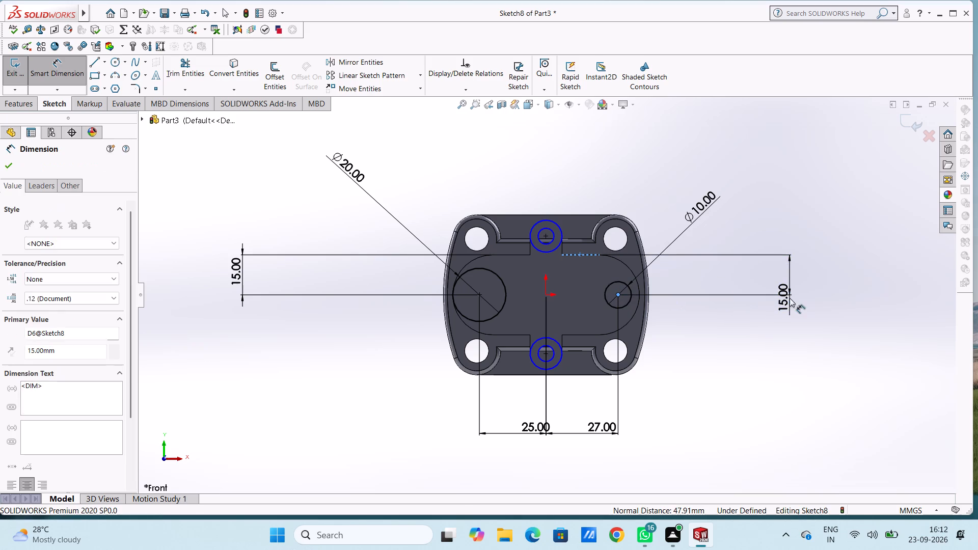
click(744, 282)
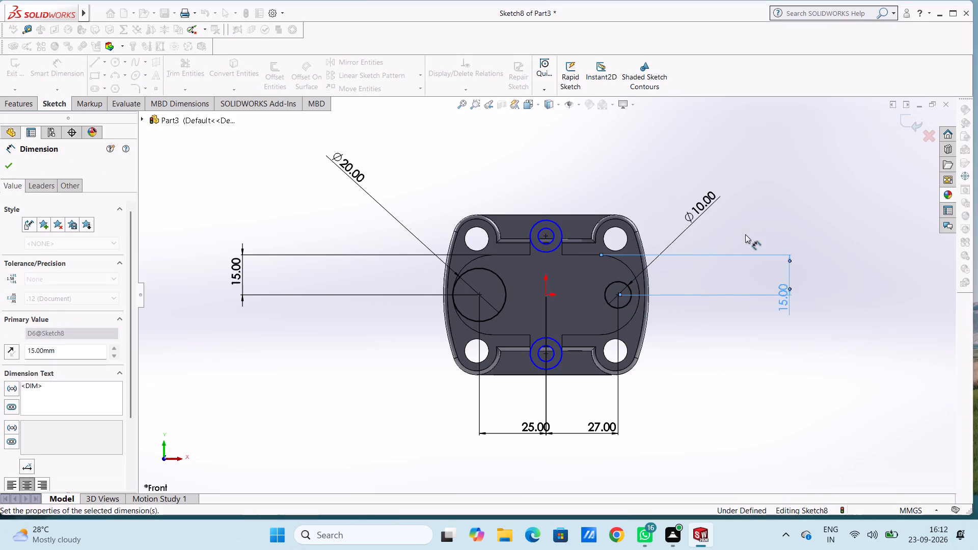
click(745, 234)
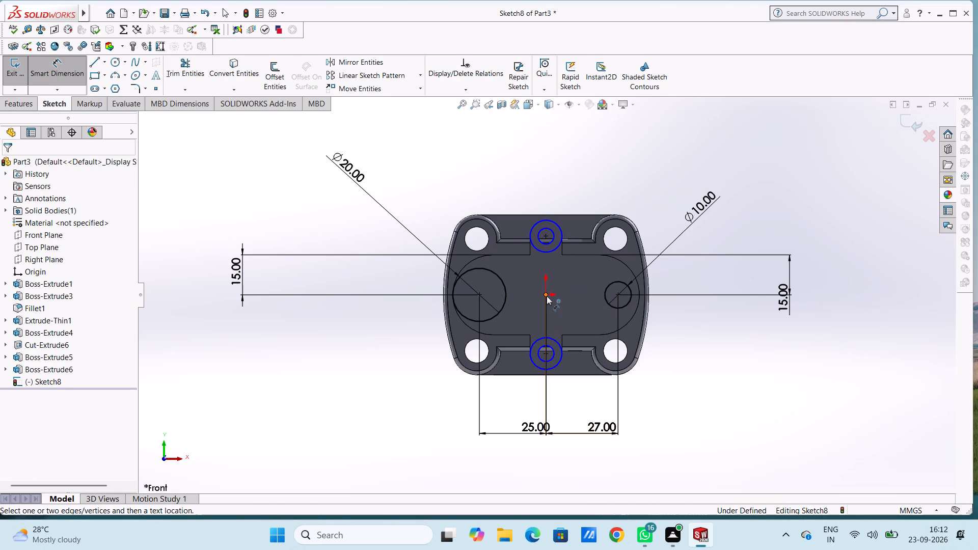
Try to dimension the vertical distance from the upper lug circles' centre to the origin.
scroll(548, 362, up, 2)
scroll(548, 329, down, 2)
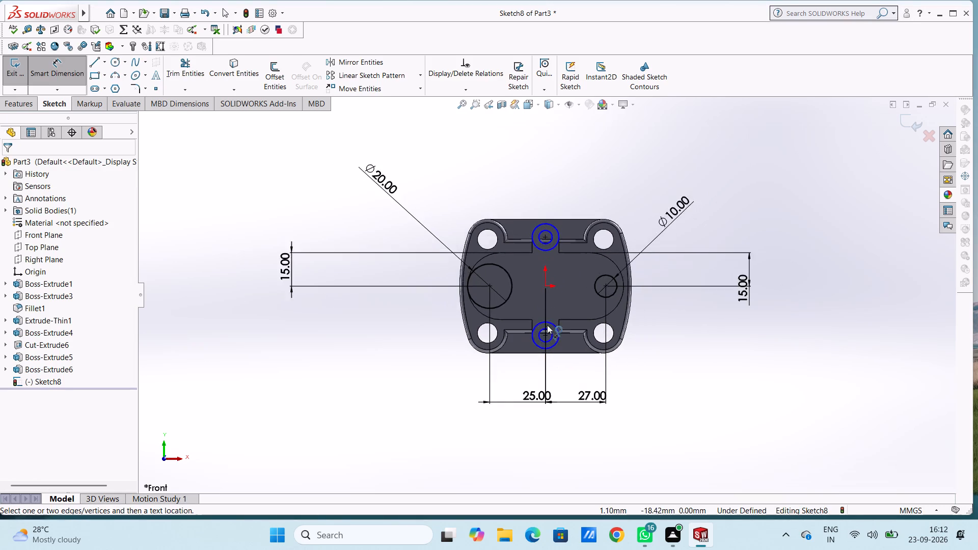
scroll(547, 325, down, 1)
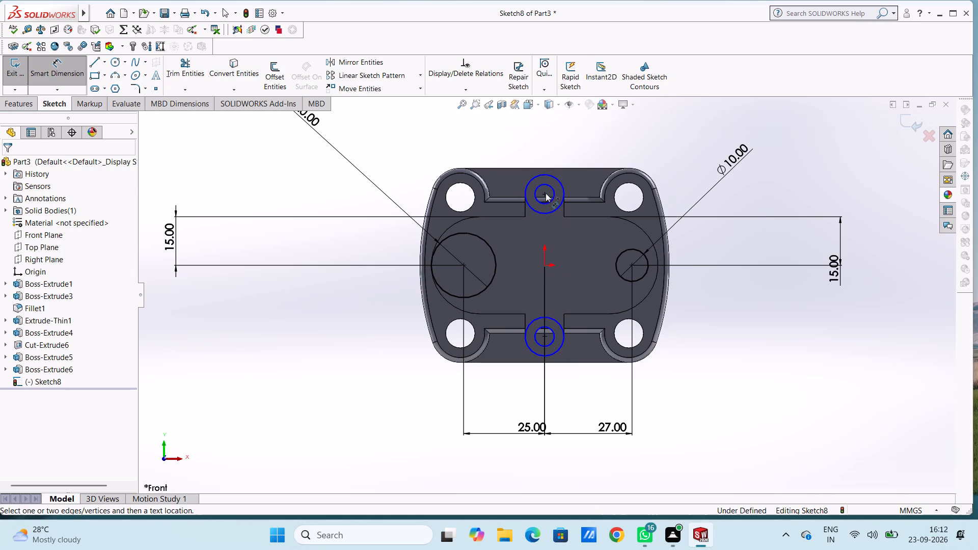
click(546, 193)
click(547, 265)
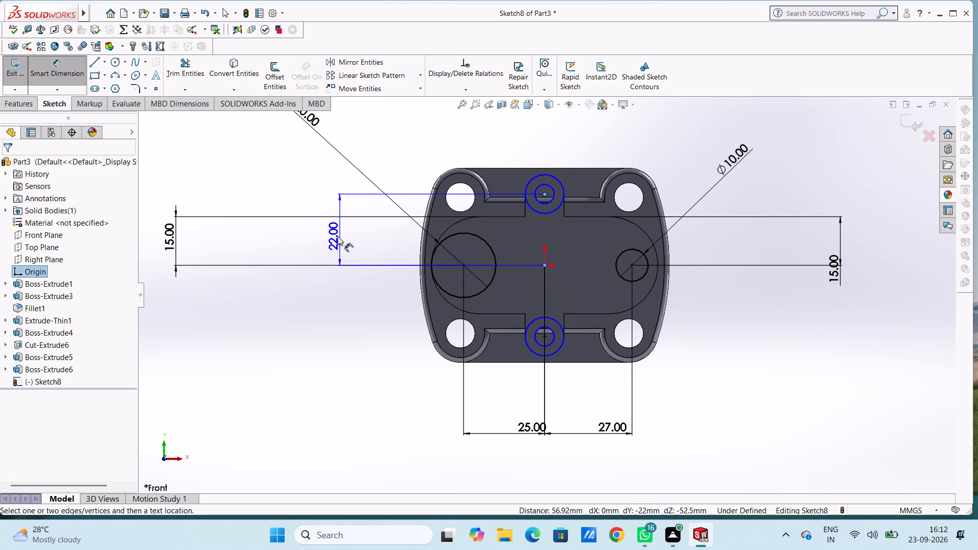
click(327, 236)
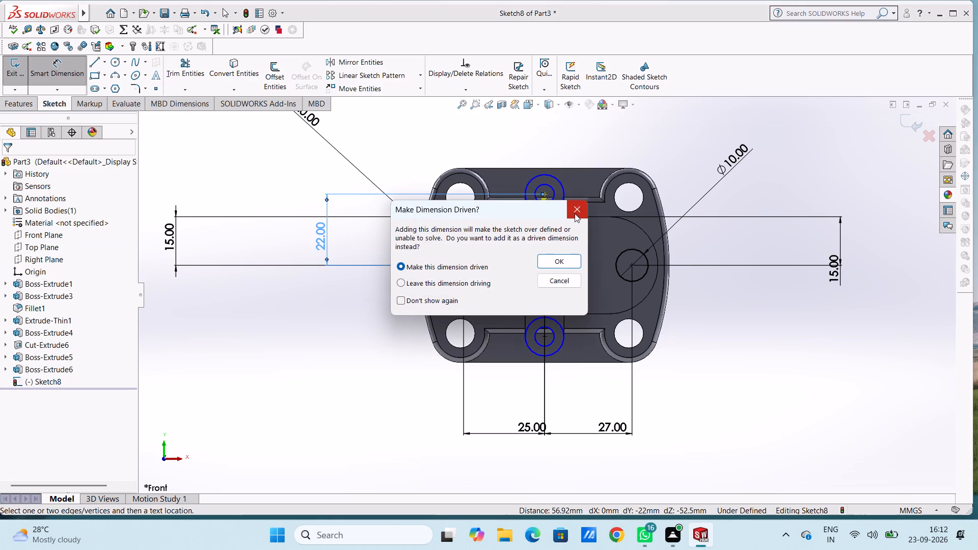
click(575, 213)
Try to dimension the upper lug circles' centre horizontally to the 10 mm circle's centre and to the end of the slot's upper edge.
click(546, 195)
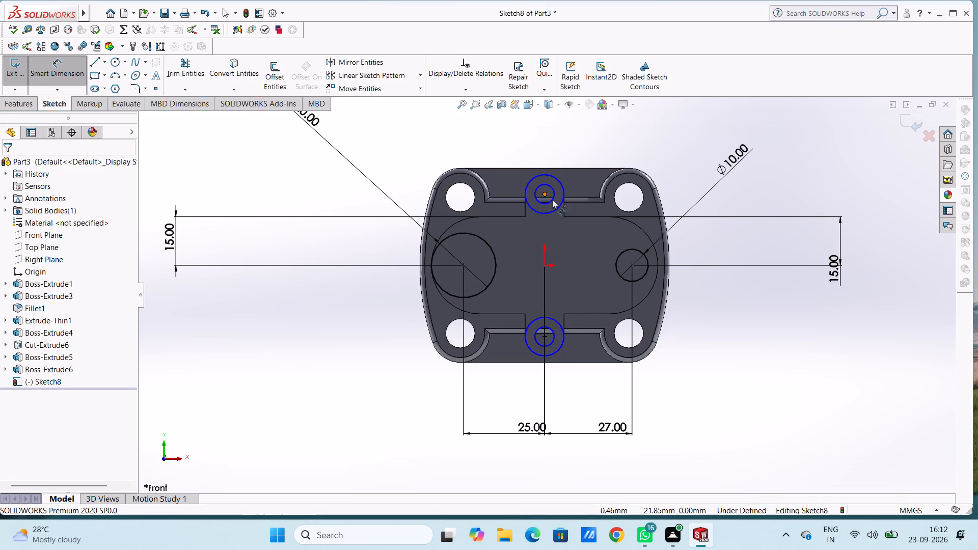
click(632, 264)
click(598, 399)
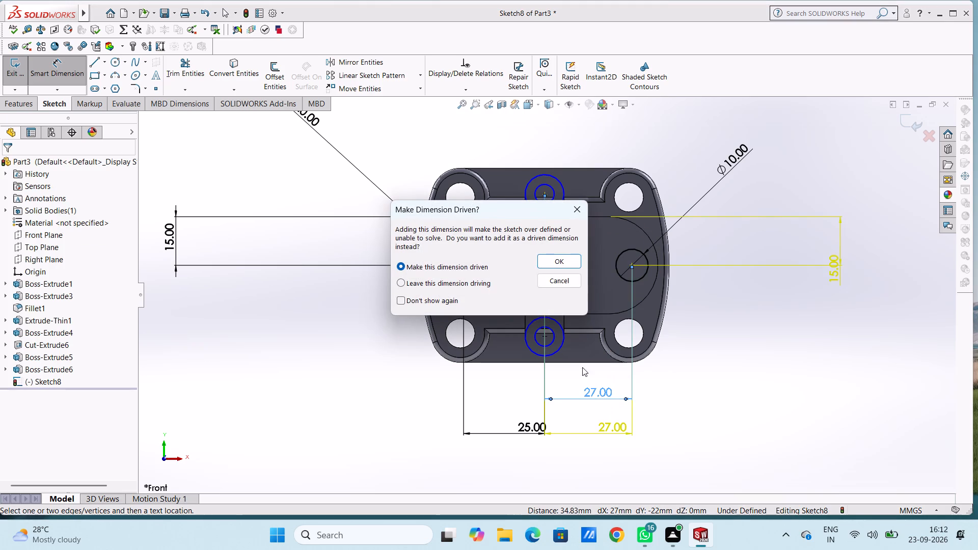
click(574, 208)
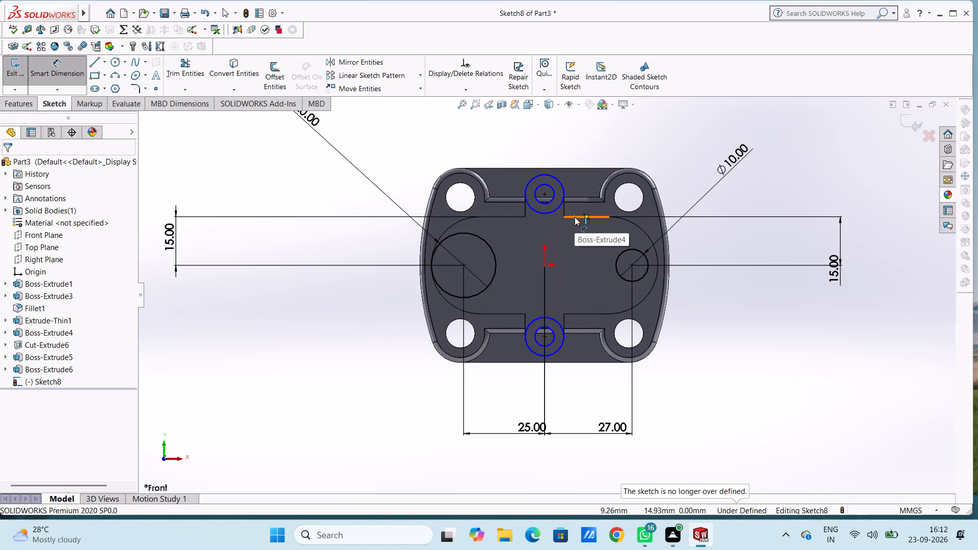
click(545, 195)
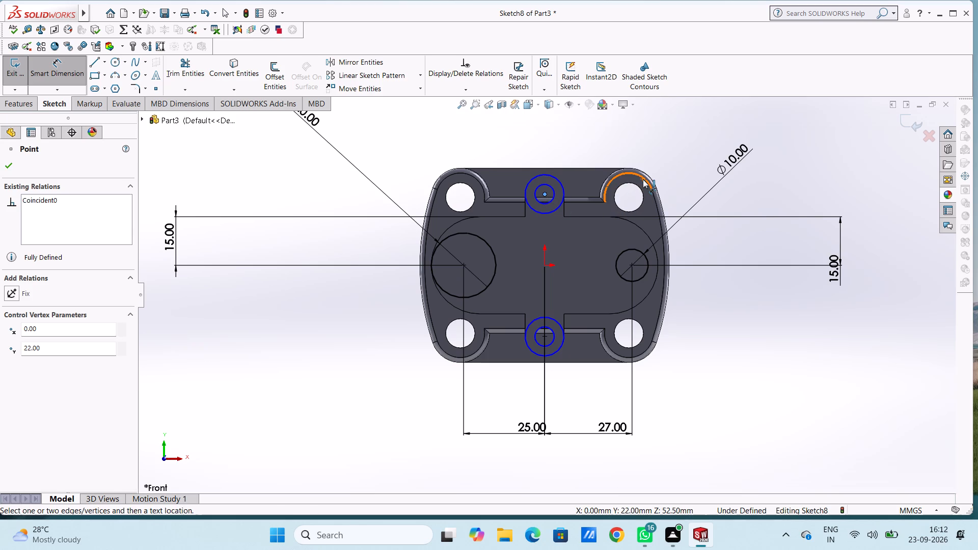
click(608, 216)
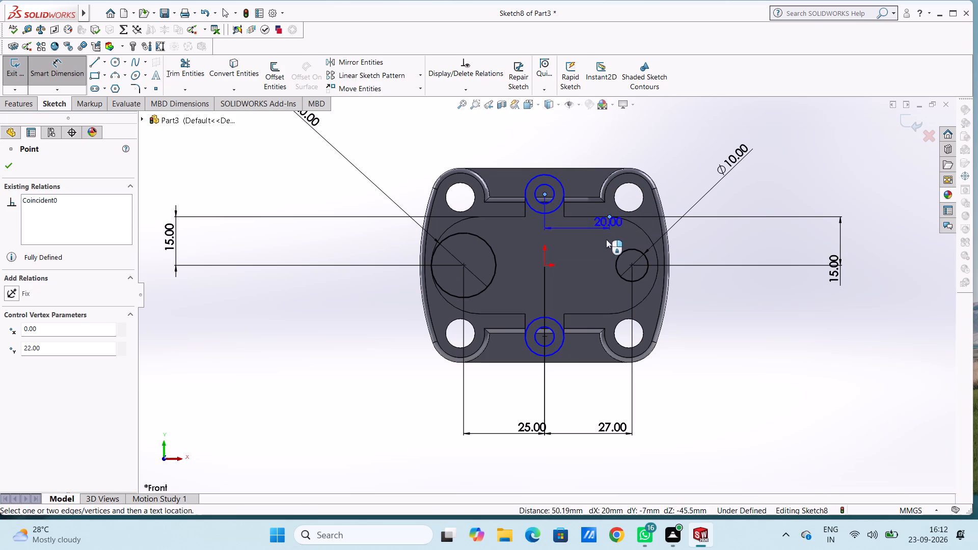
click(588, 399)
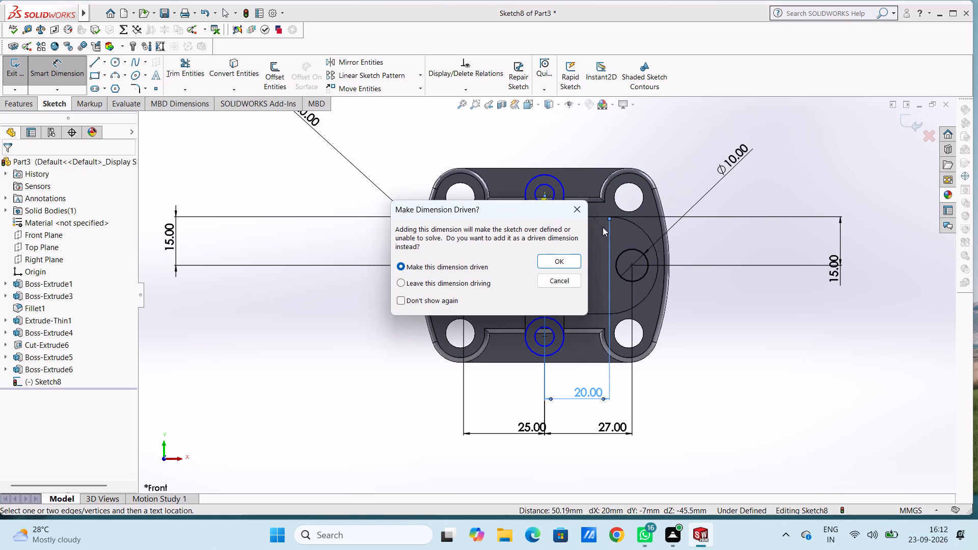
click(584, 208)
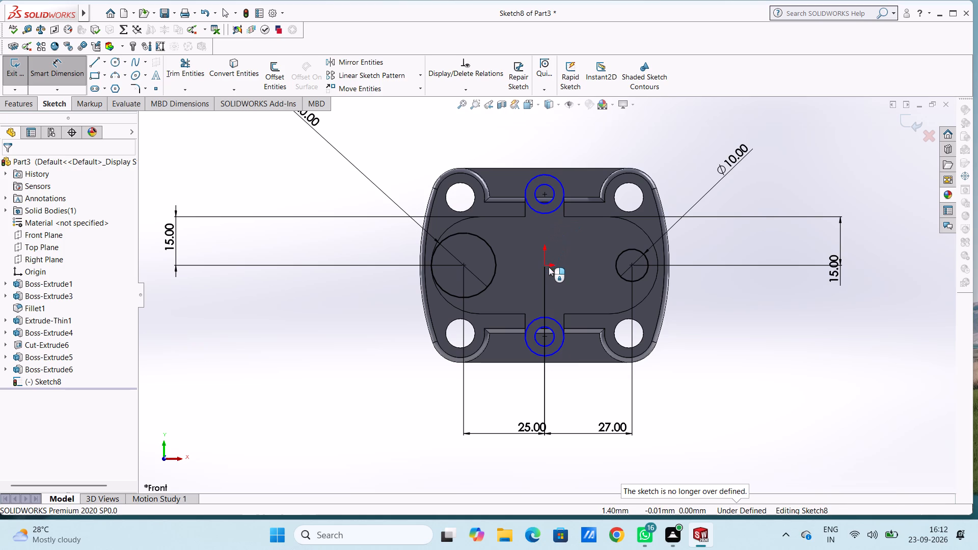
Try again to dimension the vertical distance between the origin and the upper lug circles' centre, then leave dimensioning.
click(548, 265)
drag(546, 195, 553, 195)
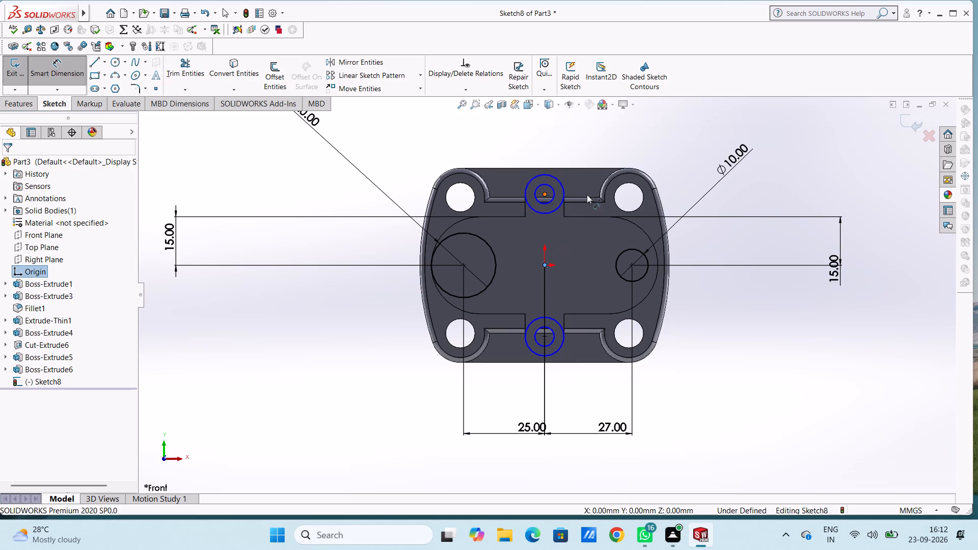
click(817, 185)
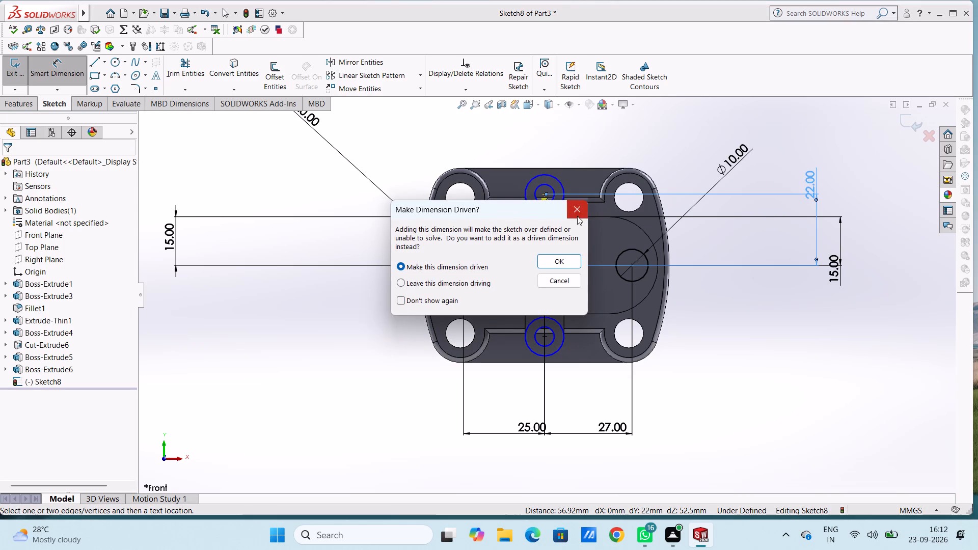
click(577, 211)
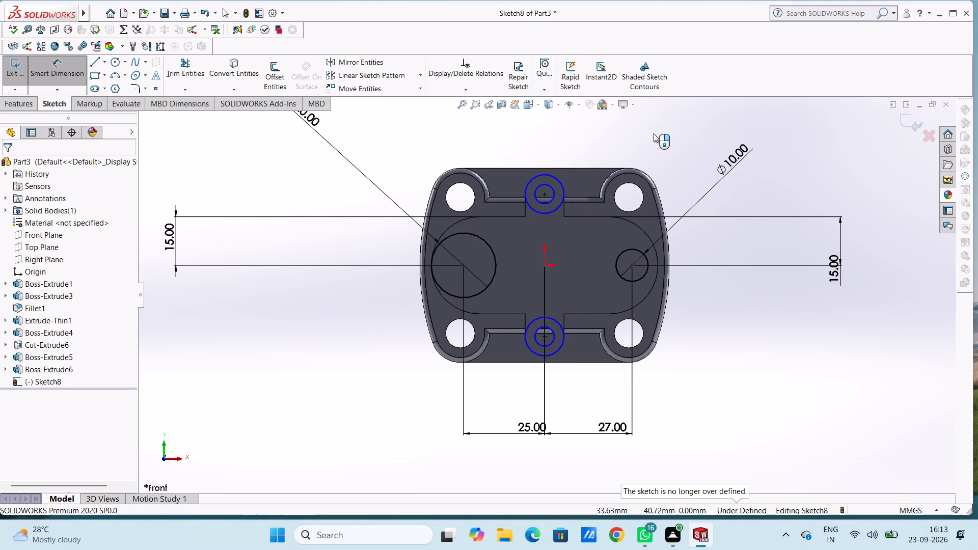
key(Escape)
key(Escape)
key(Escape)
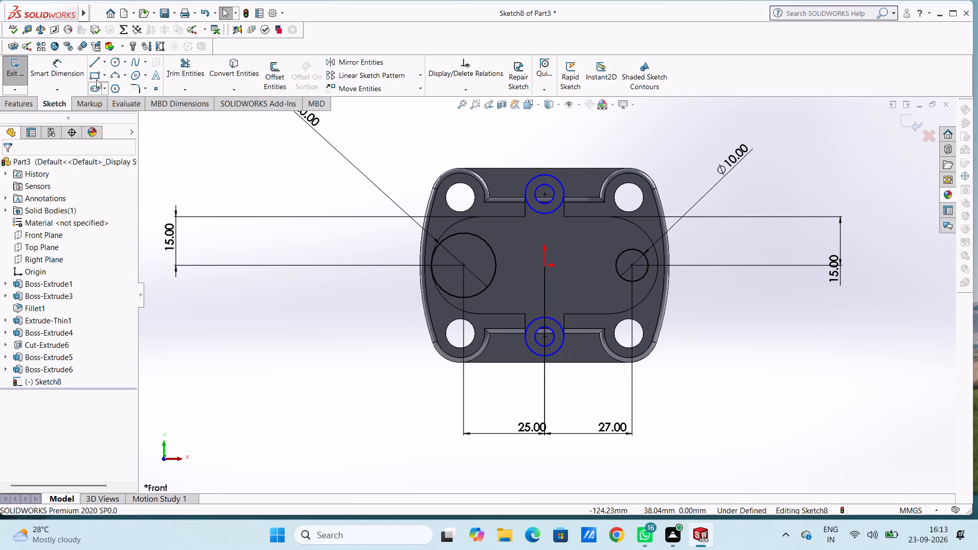
Sketch a line about 33 mm long from the 20 mm circle's upper-left side to the upper lug's outer circle.
click(99, 65)
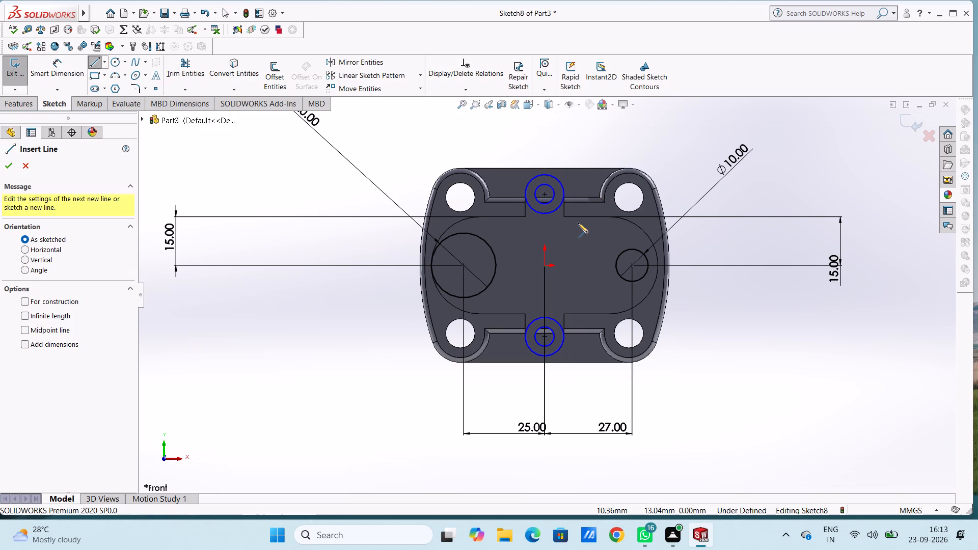
scroll(578, 223, down, 2)
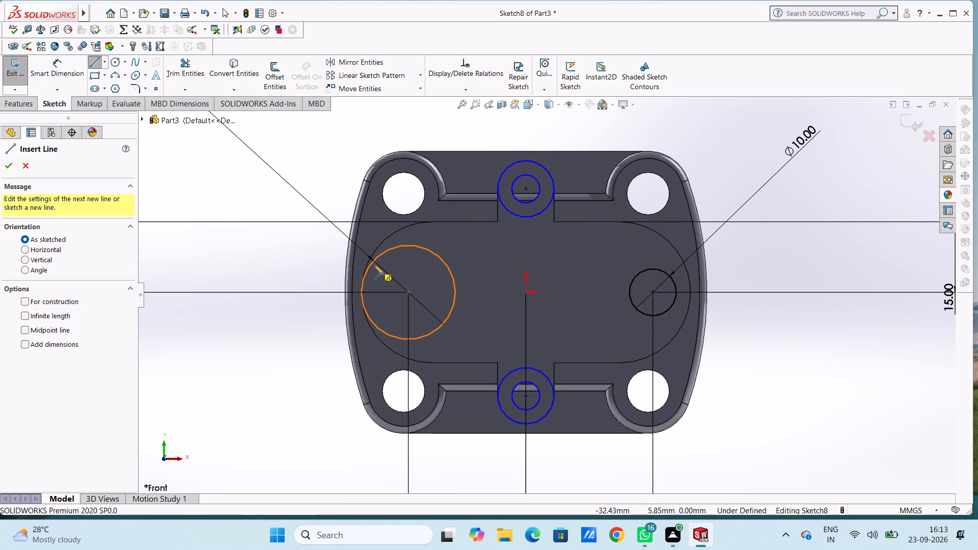
click(380, 255)
click(508, 167)
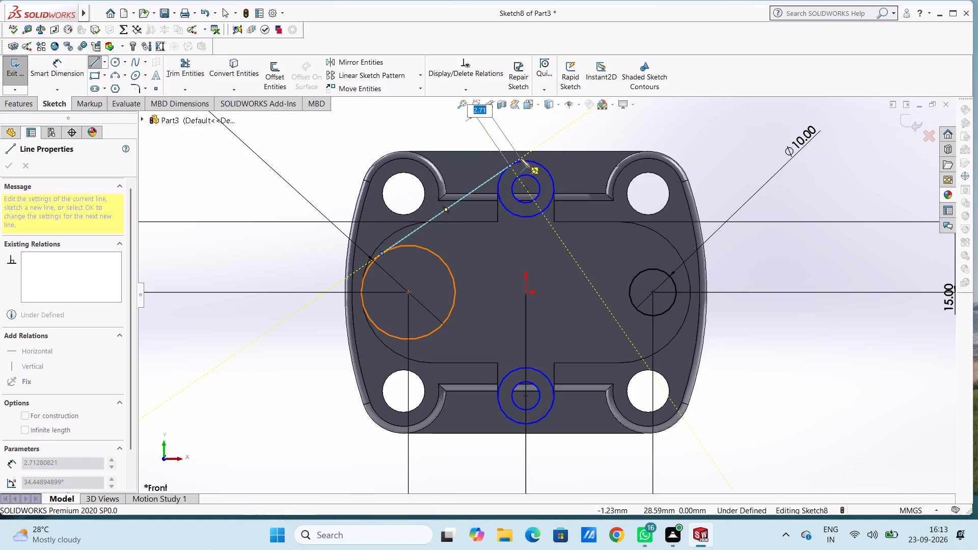
key(Escape)
key(Escape)
key(Escape)
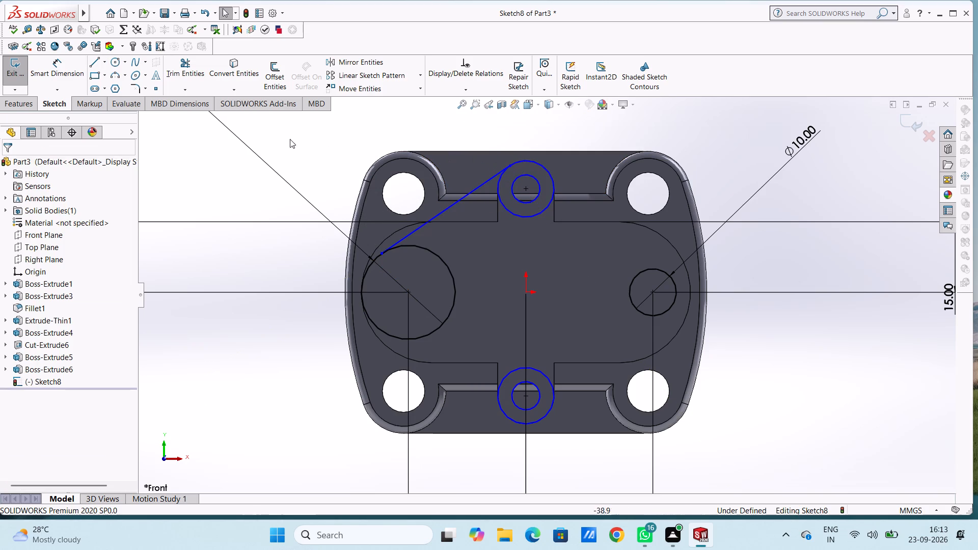
Sketch a line about 37 mm long from the upper lug's outer circle to the upper-right side of the 10 mm circle.
click(95, 64)
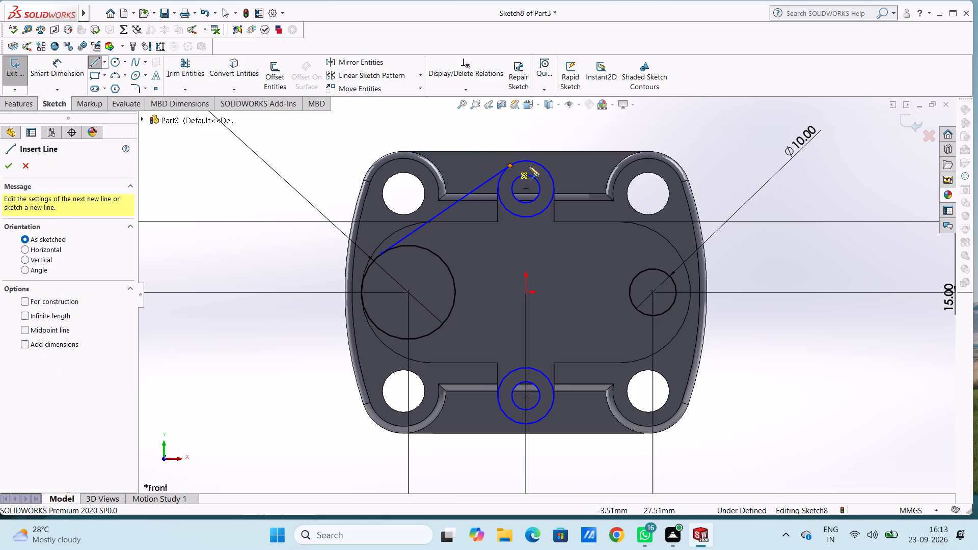
click(542, 166)
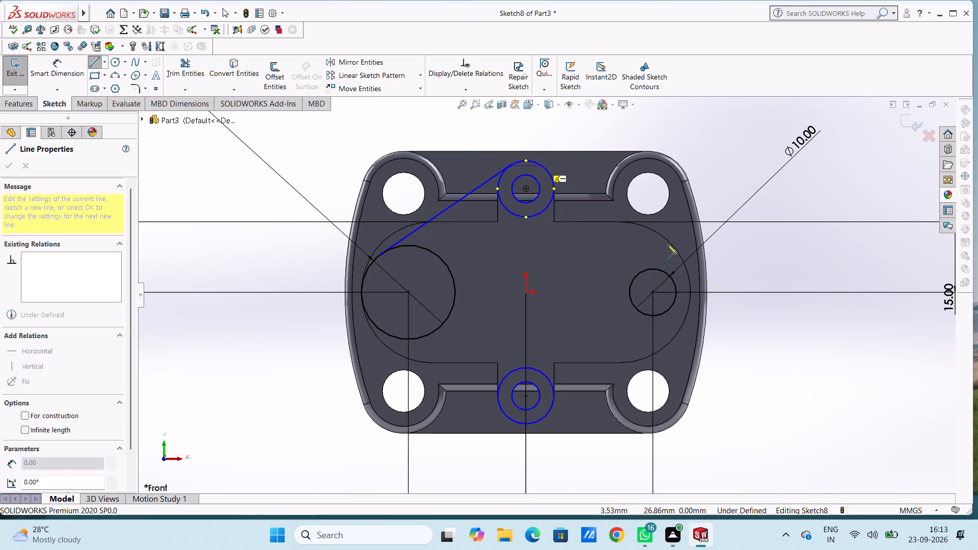
click(674, 280)
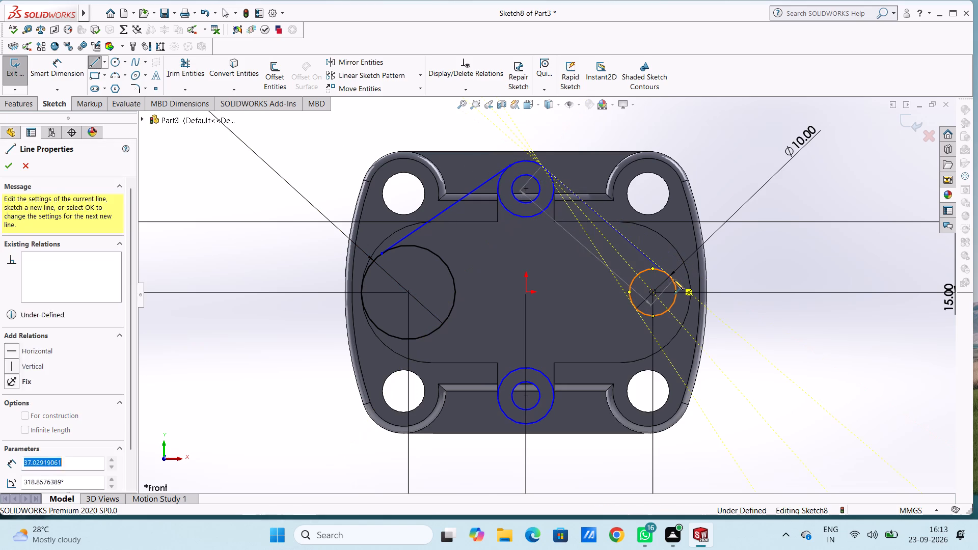
key(Escape)
key(Escape)
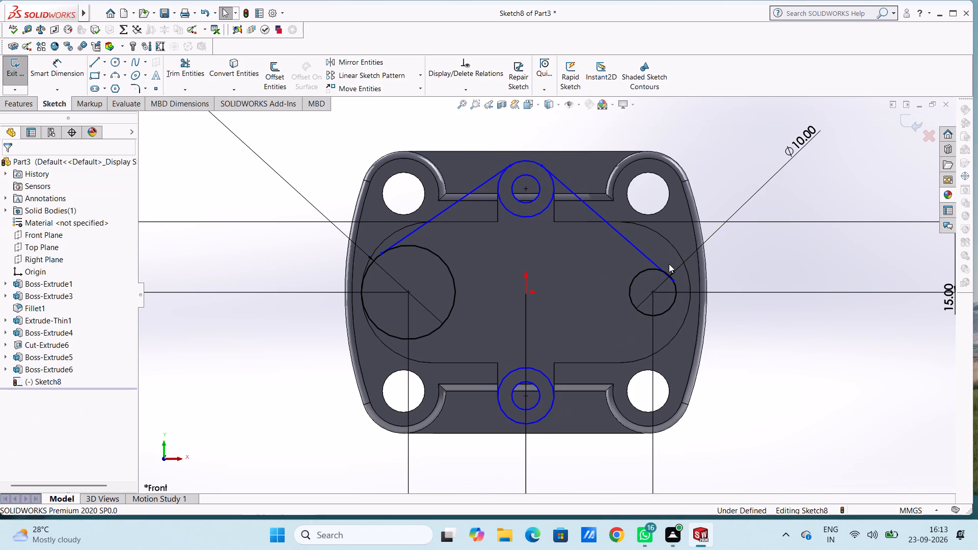
Sketch a line about 32 mm long from the 20 mm circle's lower-left side to the lower lug's outer circle.
scroll(669, 264, up, 4)
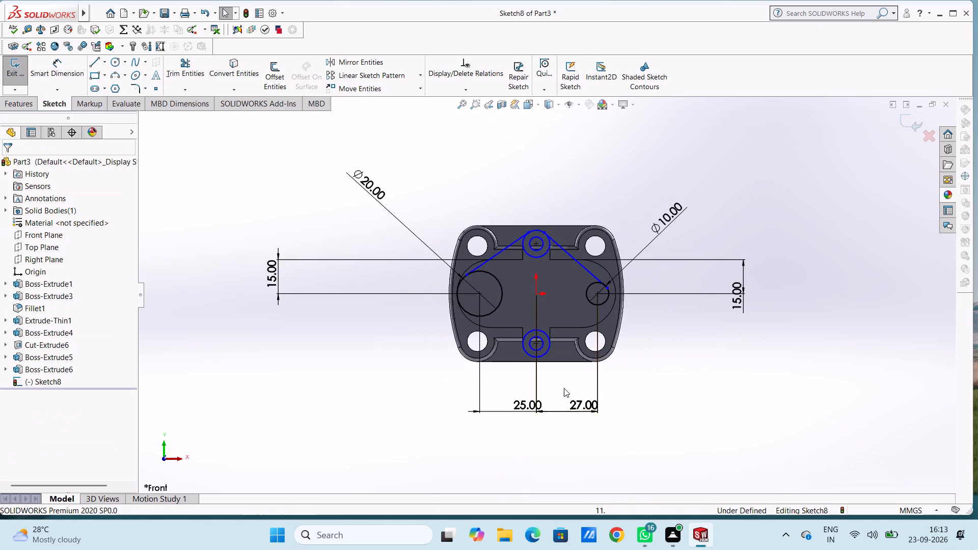
scroll(567, 353, down, 4)
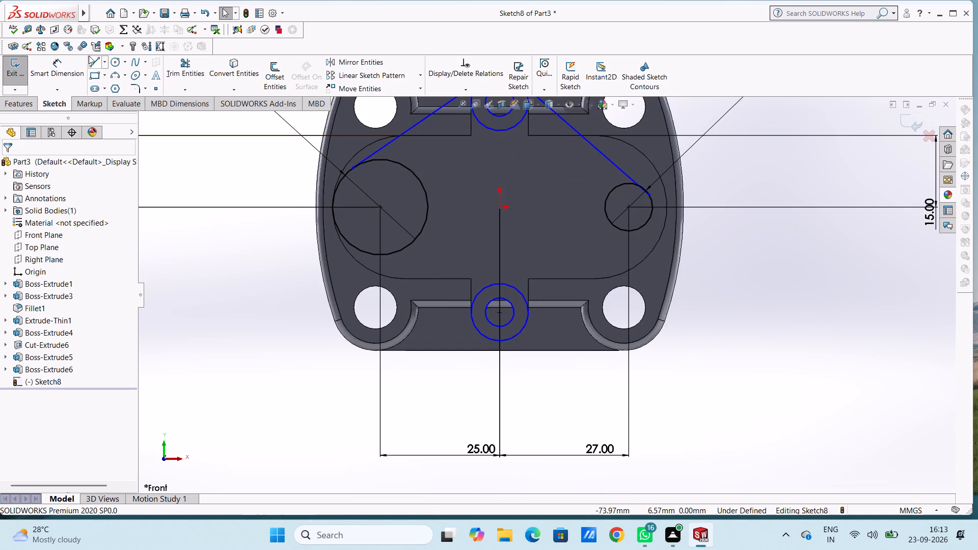
click(95, 61)
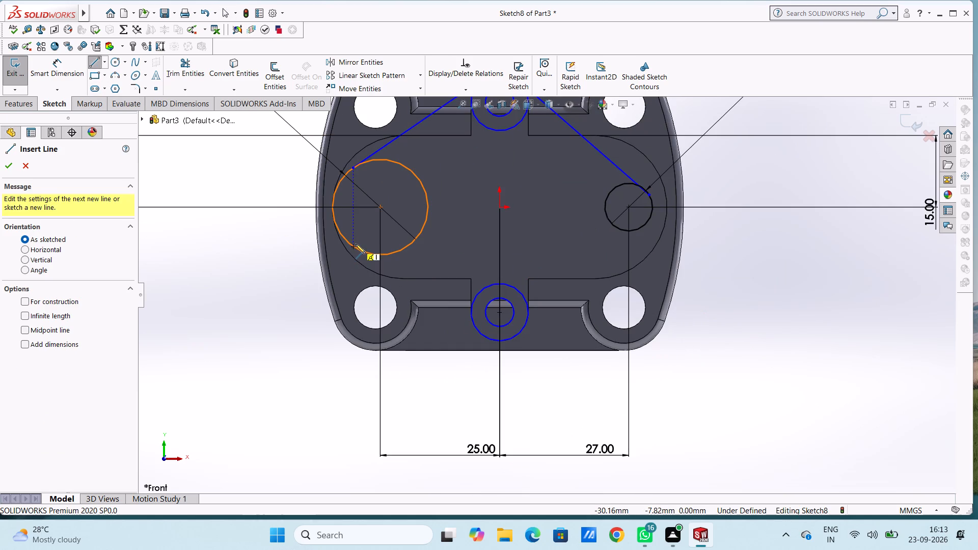
click(353, 246)
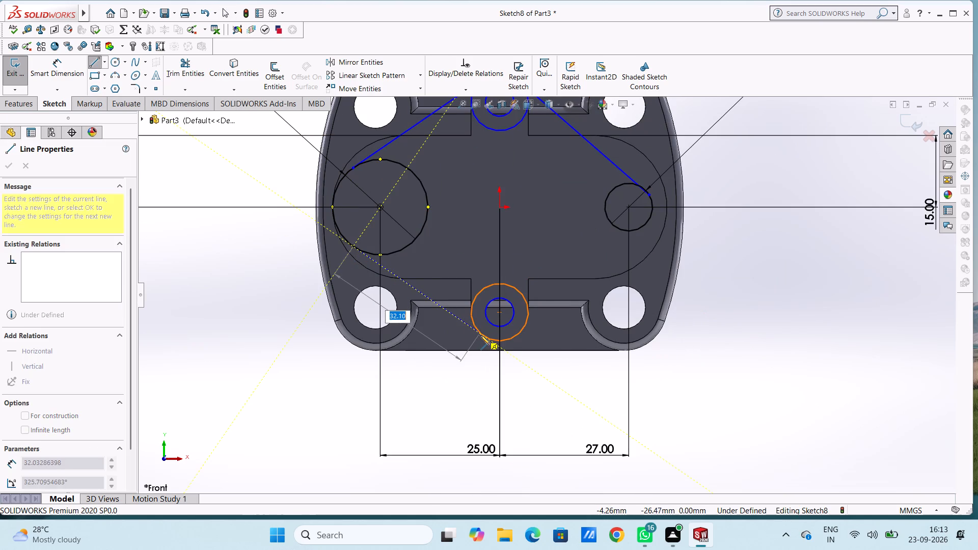
click(484, 337)
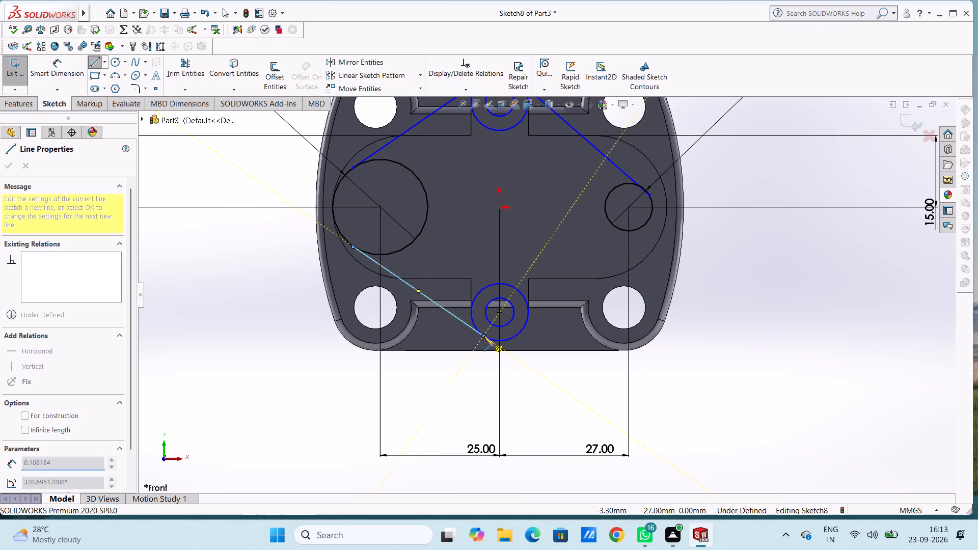
key(Escape)
key(Escape)
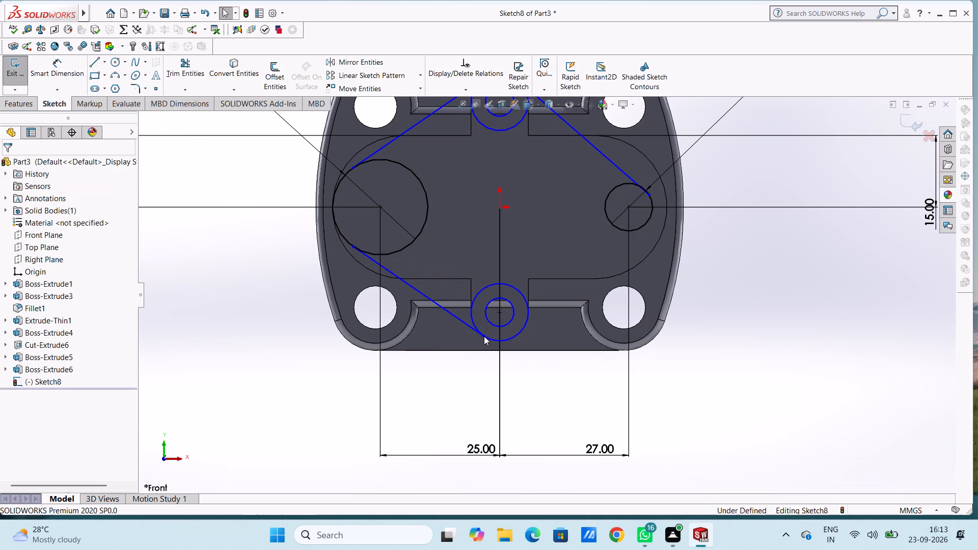
scroll(484, 336, down, 1)
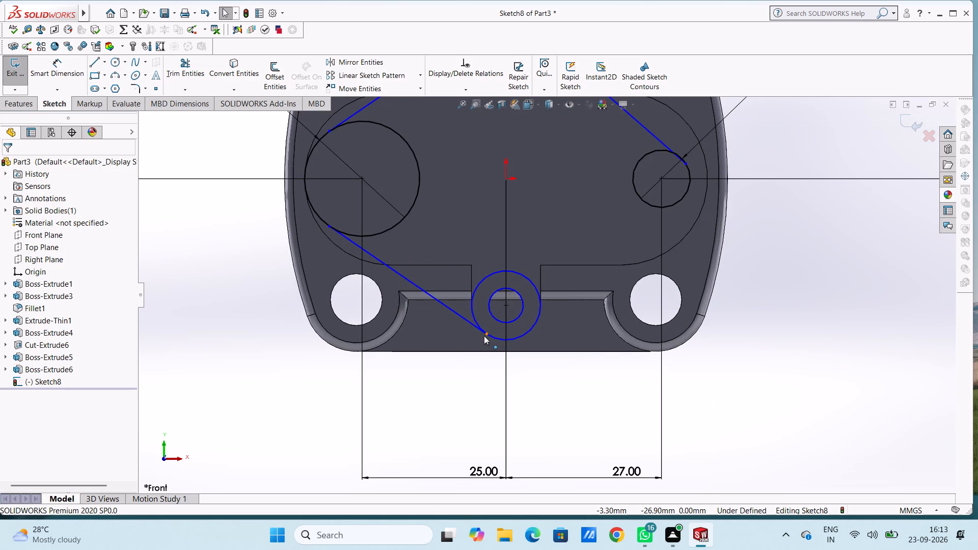
Sketch a line about 35 mm long from the lower lug's outer circle to the lower-right side of the 10 mm circle.
scroll(484, 336, up, 2)
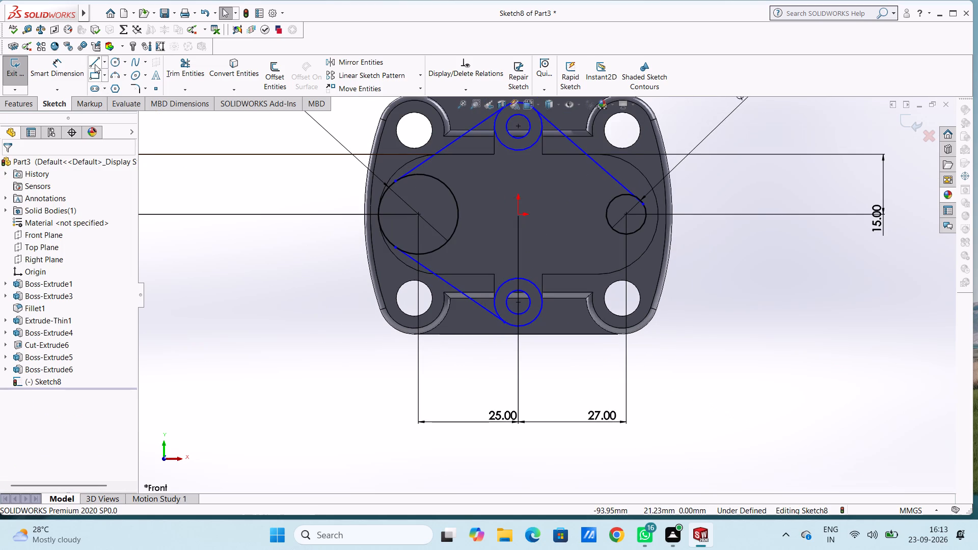
click(95, 64)
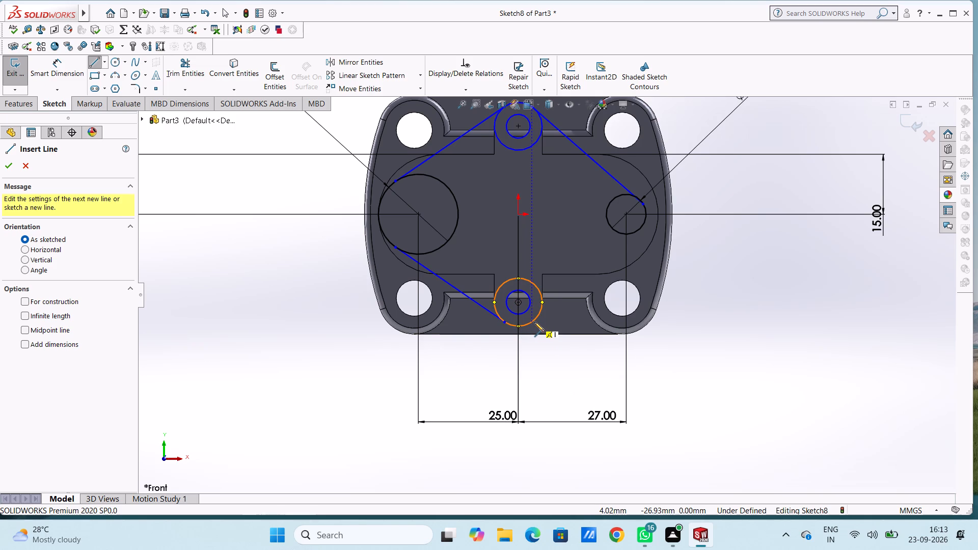
click(534, 322)
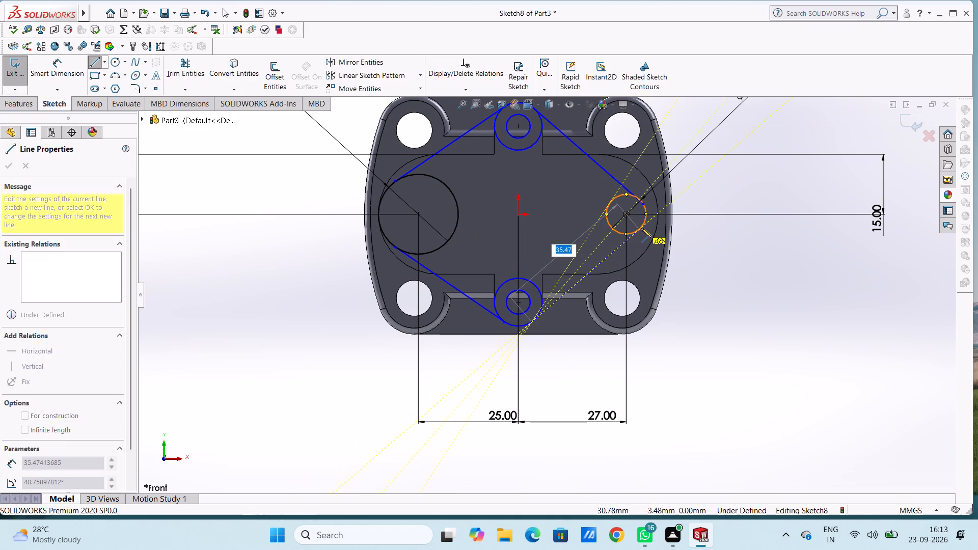
click(641, 228)
key(Escape)
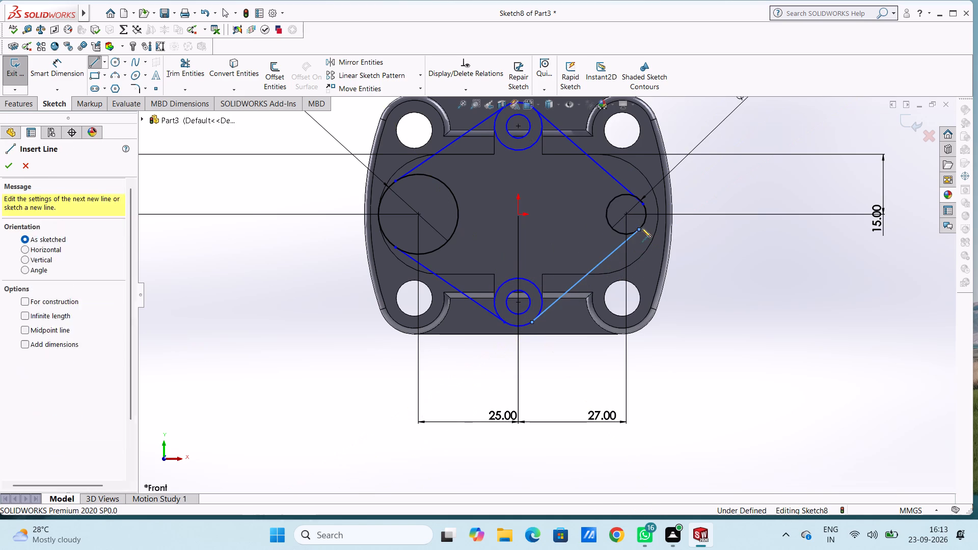
key(Escape)
key(Escape)
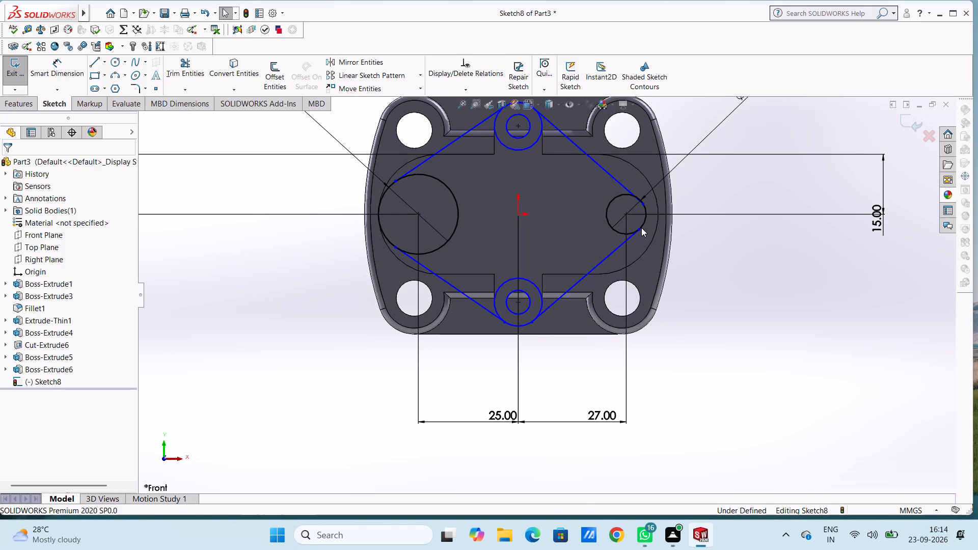
key(Escape)
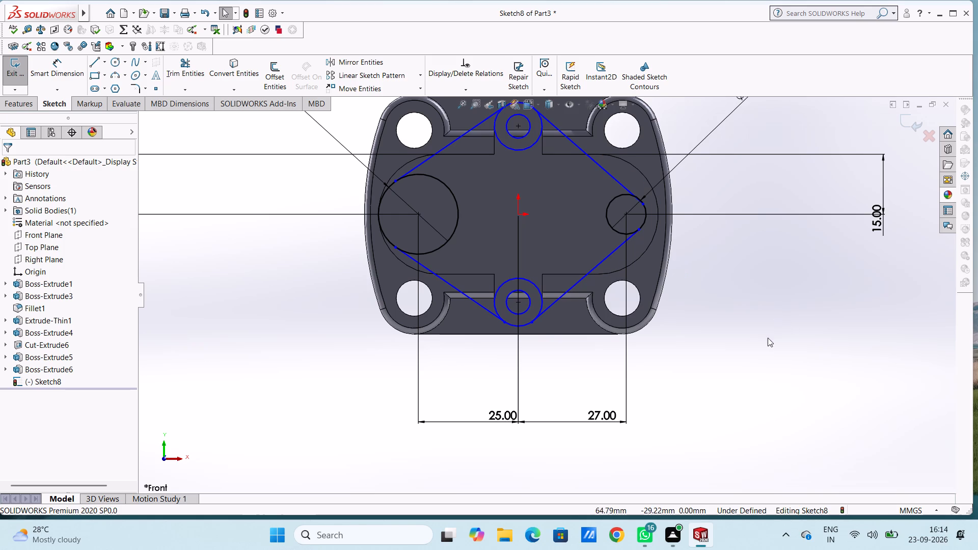
Apply tangent relations between the 10 mm circle and the outline's lower-right and upper-right lines.
click(581, 277)
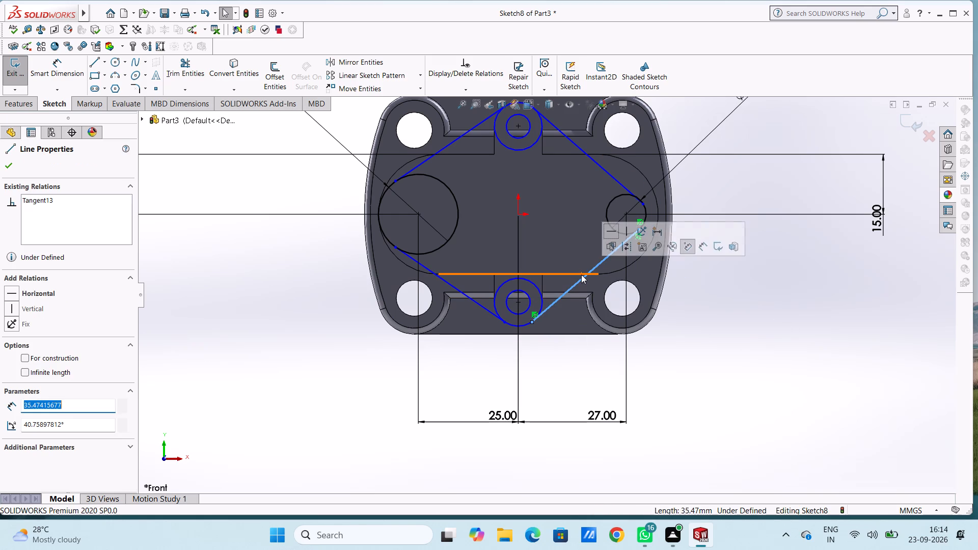
ctrl+click(613, 228)
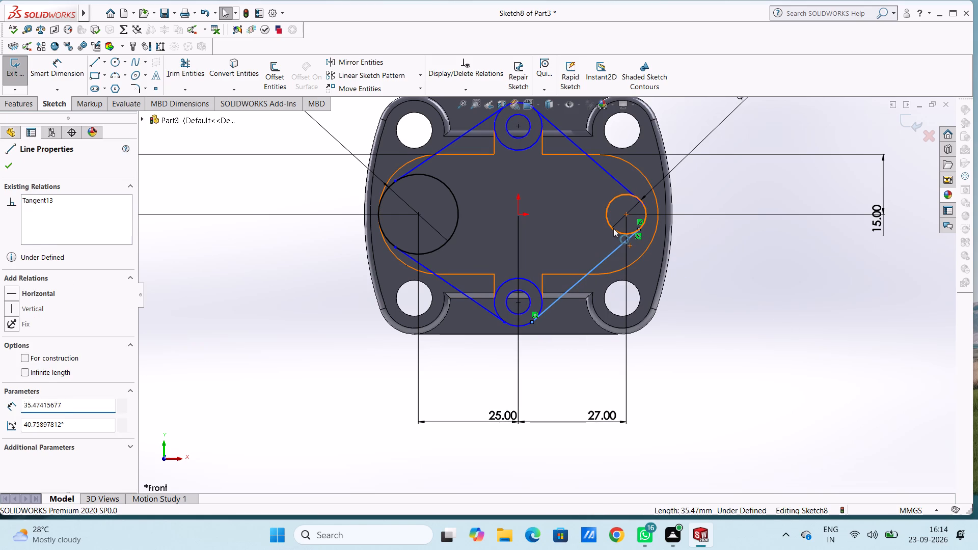
click(7, 343)
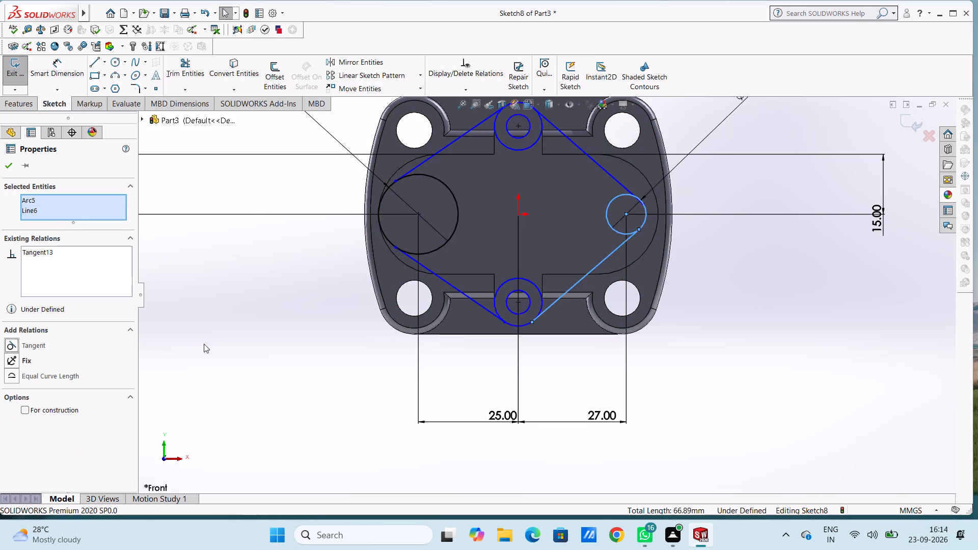
click(215, 341)
click(619, 184)
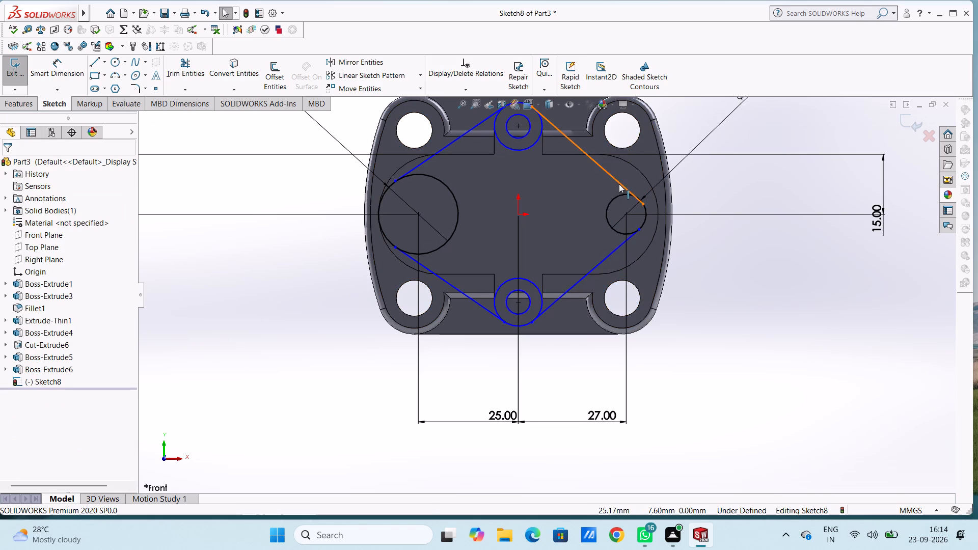
ctrl+click(622, 195)
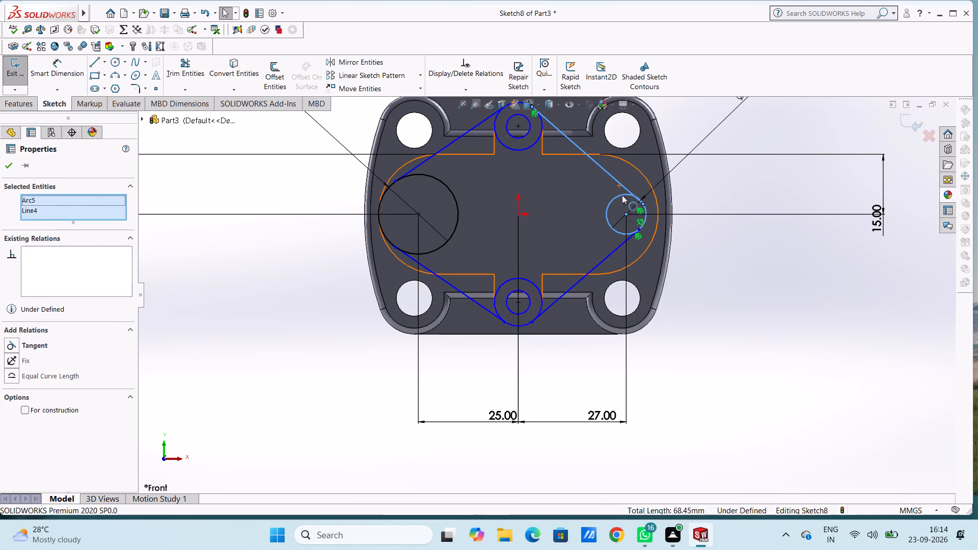
click(6, 344)
click(158, 338)
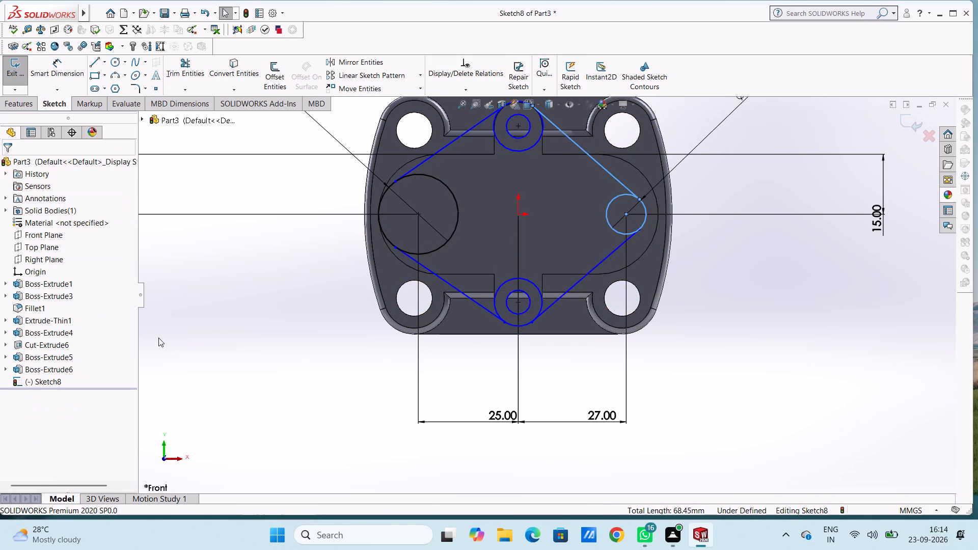
Make the outline's upper-right line tangent to the upper lug's outer circle.
click(574, 141)
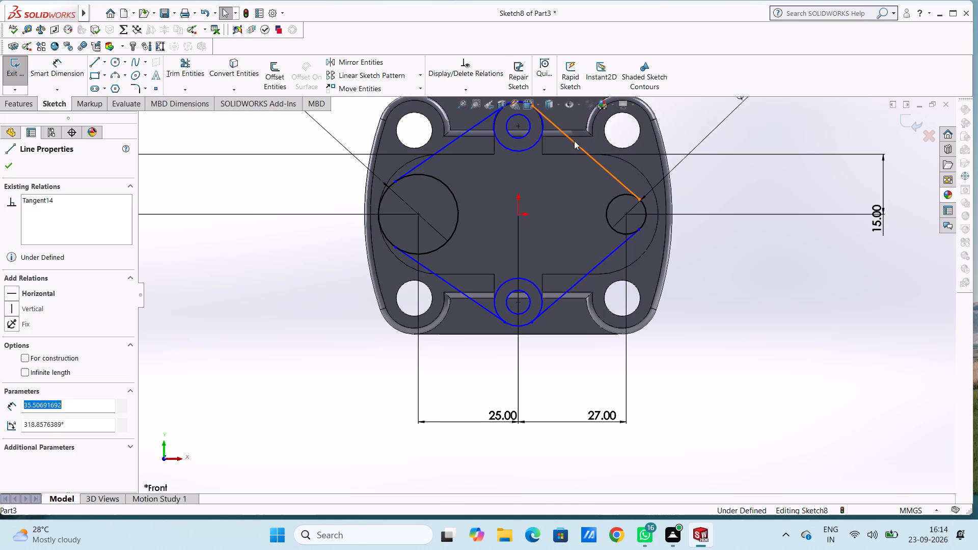
ctrl+click(537, 139)
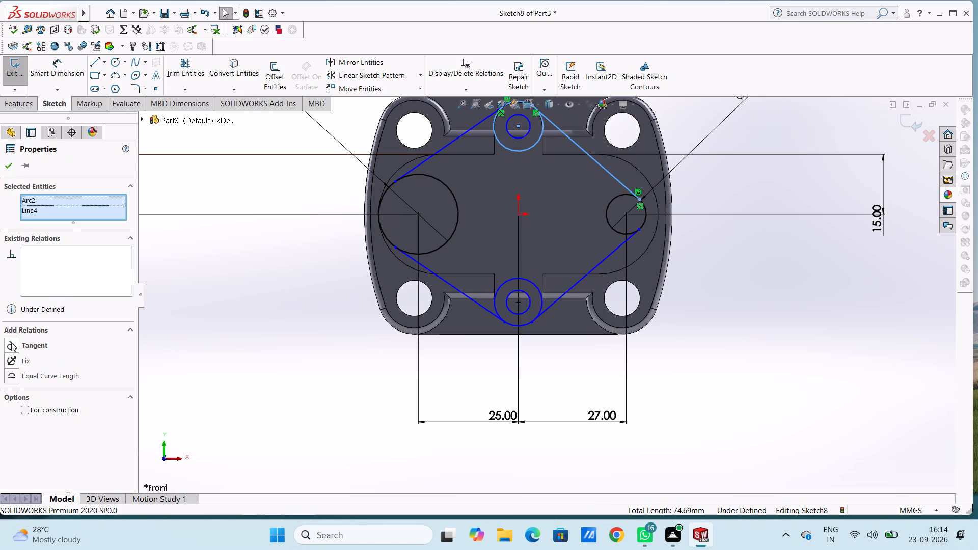
click(11, 343)
scroll(371, 319, up, 3)
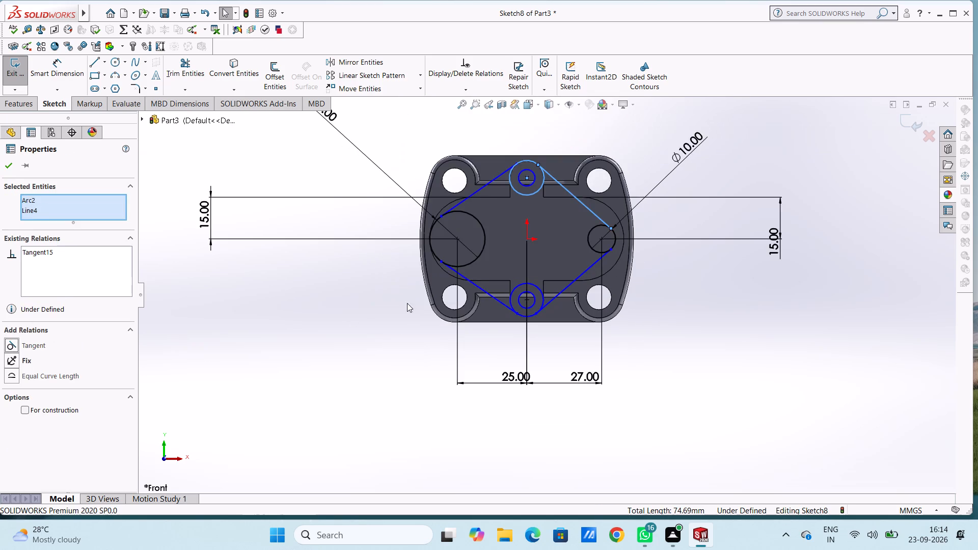
scroll(587, 136, up, 1)
click(587, 136)
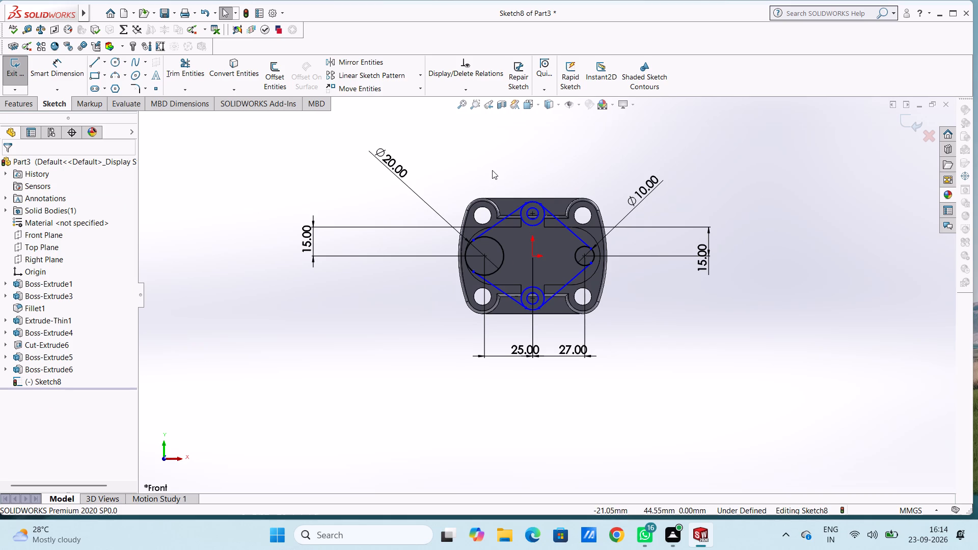
Dimension the upper lug's outer circle with a diameter of 12 mm.
click(73, 70)
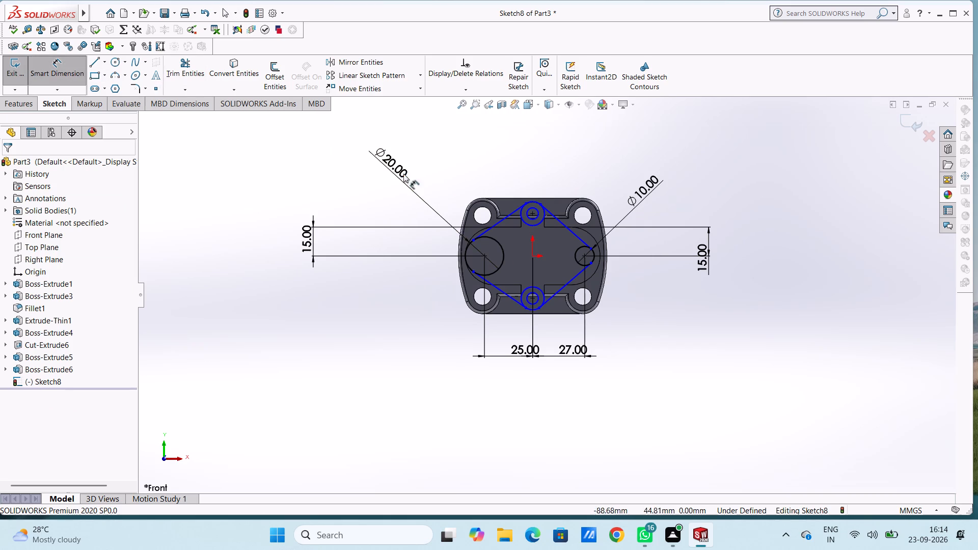
click(533, 200)
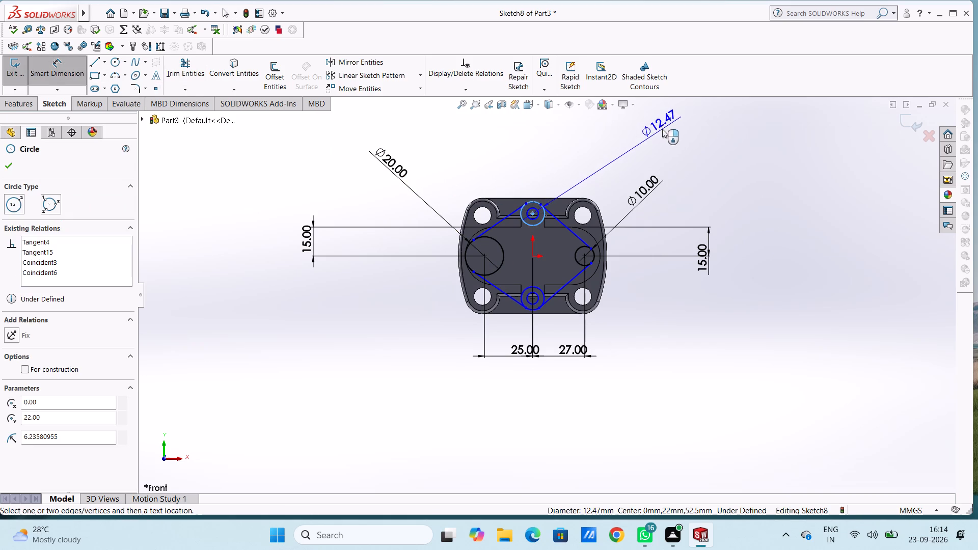
click(669, 126)
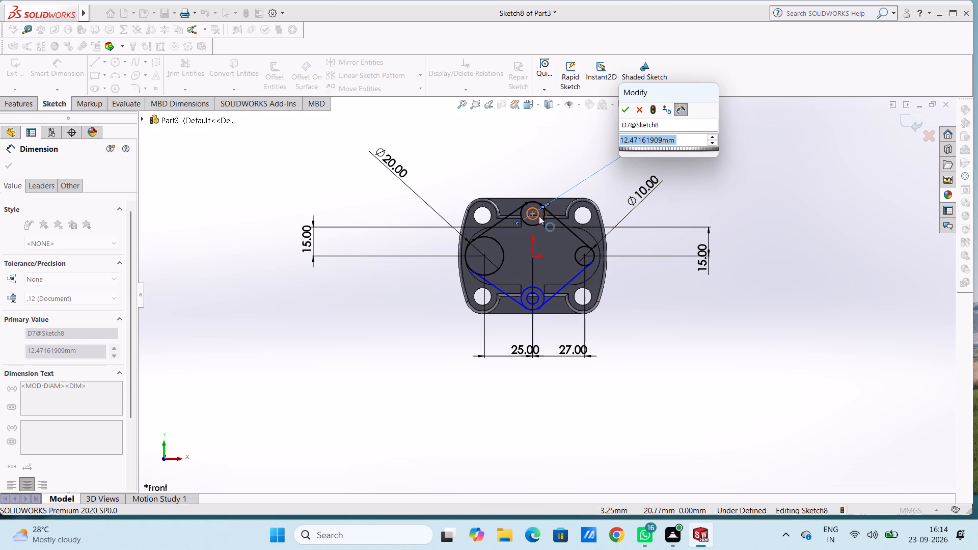
text(12)
key(Return)
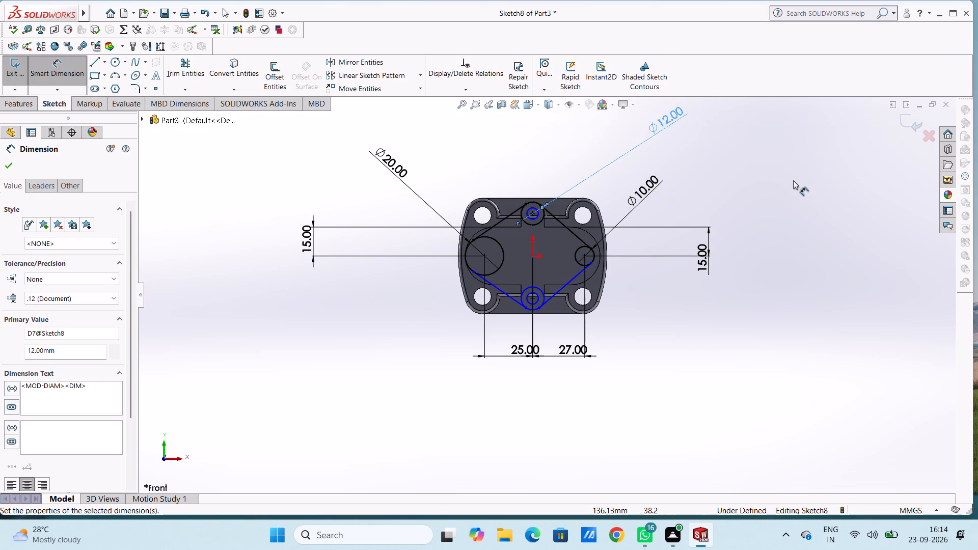
click(793, 180)
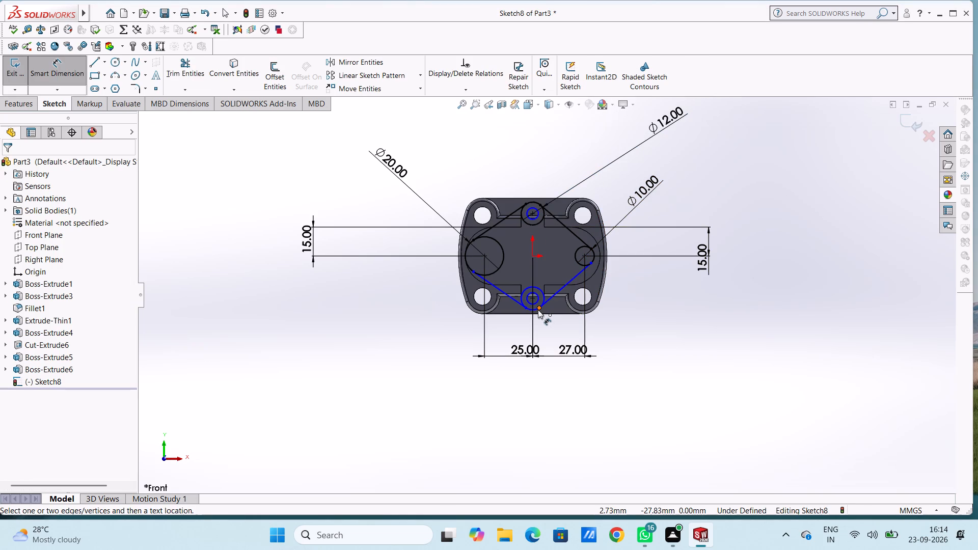
Dimension the lower lug's outer circle at 12 mm diameter and its inner circle at 6 mm diameter.
click(534, 310)
click(671, 421)
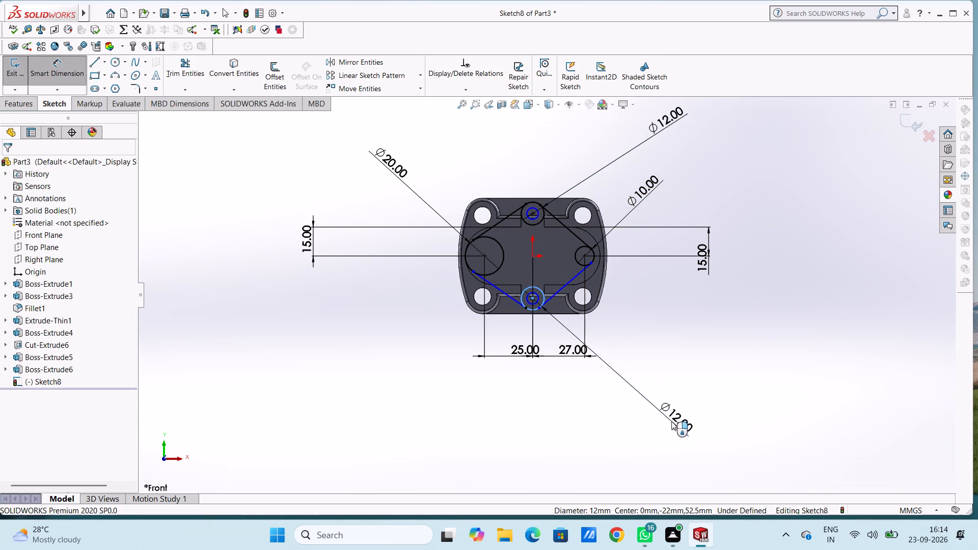
key(Return)
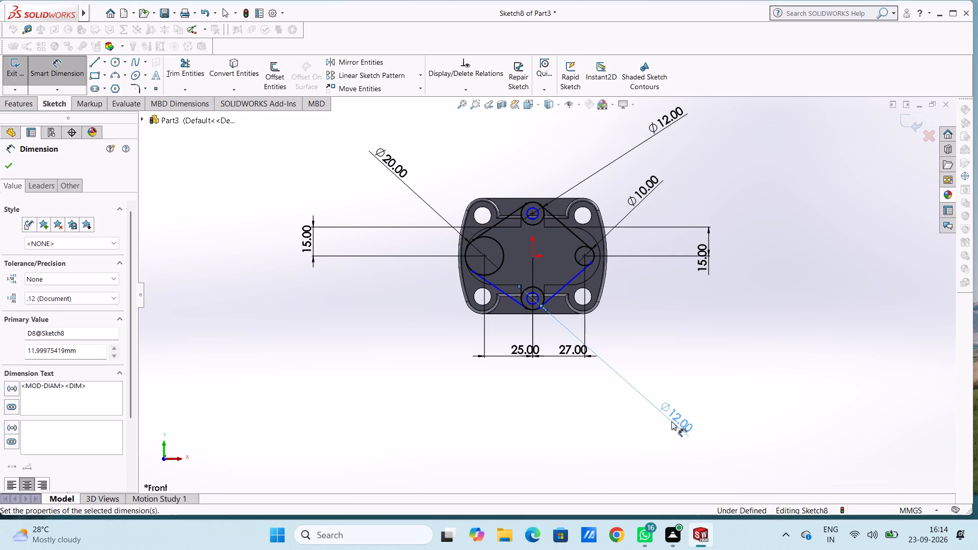
click(687, 368)
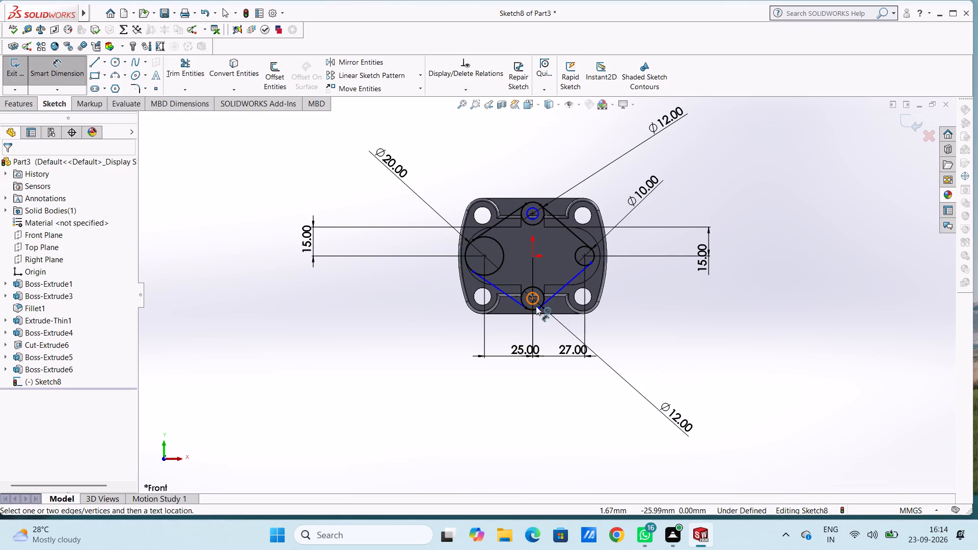
click(536, 306)
click(738, 395)
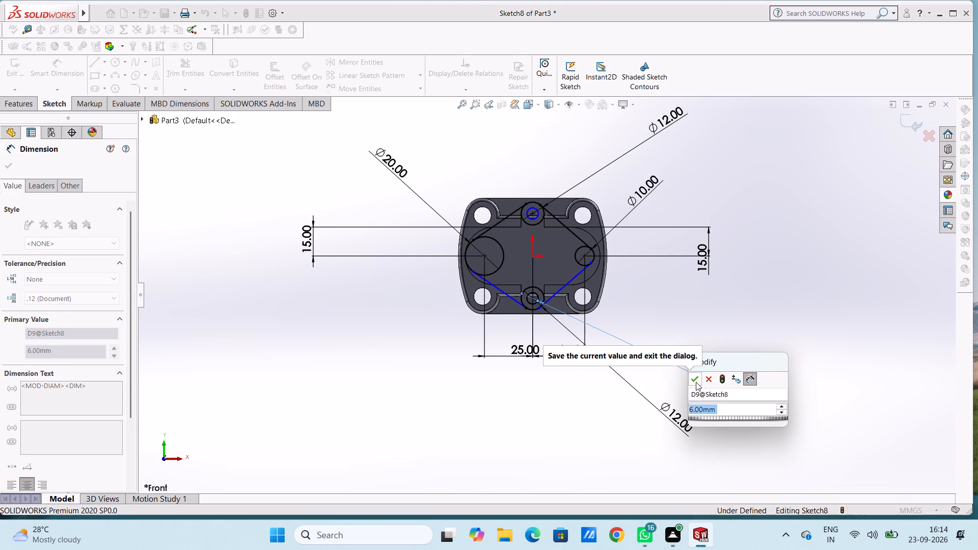
click(696, 381)
click(691, 338)
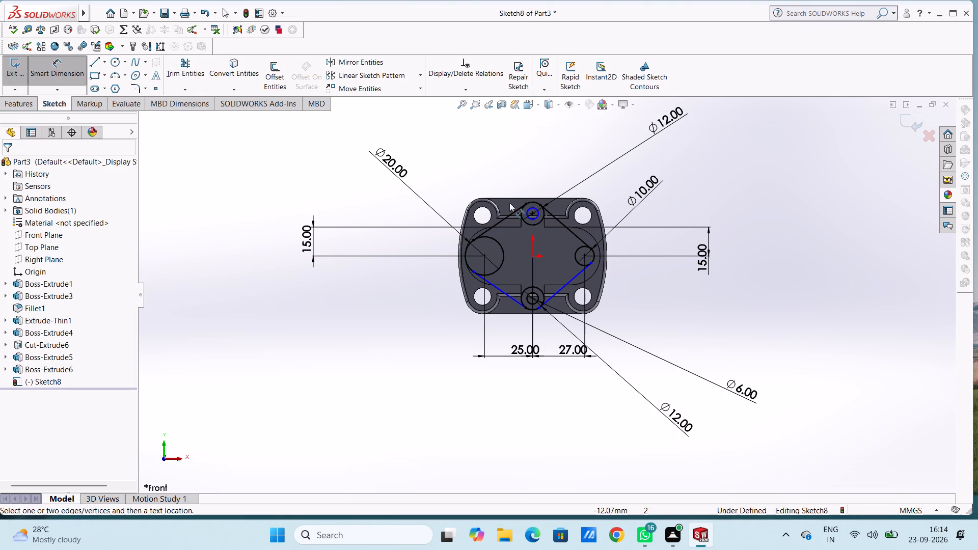
Dimension the upper lug's inner circle at 6 mm diameter and leave dimensioning.
click(530, 209)
click(470, 145)
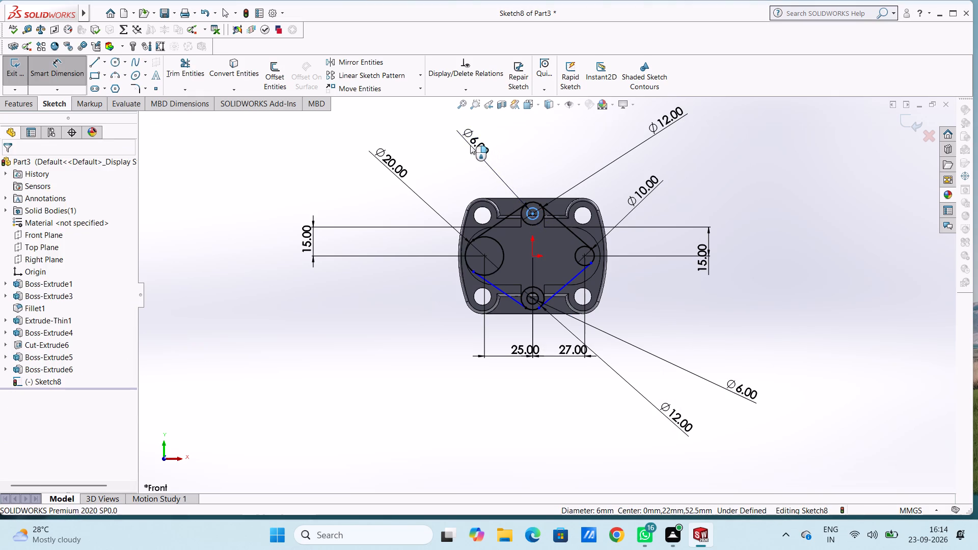
click(426, 130)
click(401, 137)
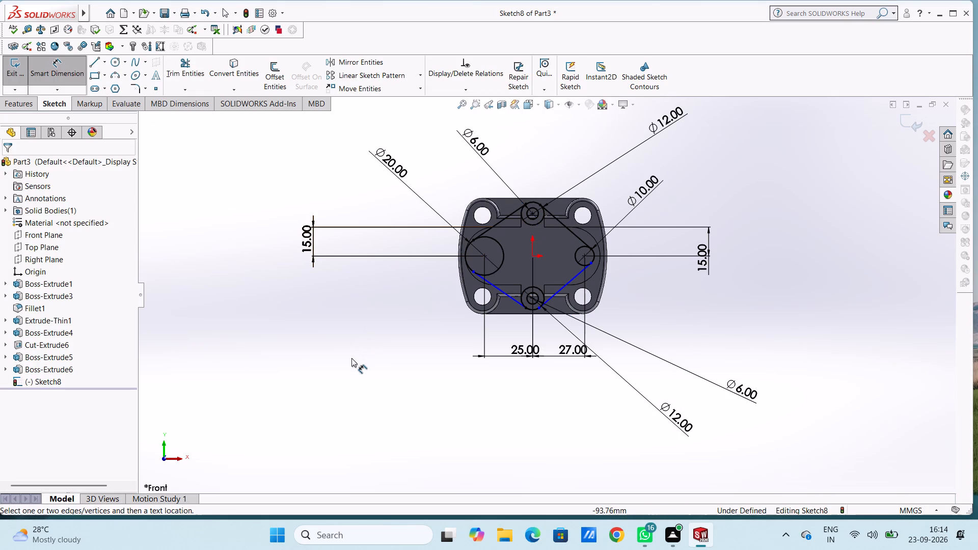
key(Escape)
key(Escape)
Make the outline's lower-left line tangent to the 20 mm circle.
scroll(409, 360, down, 1)
scroll(656, 218, down, 5)
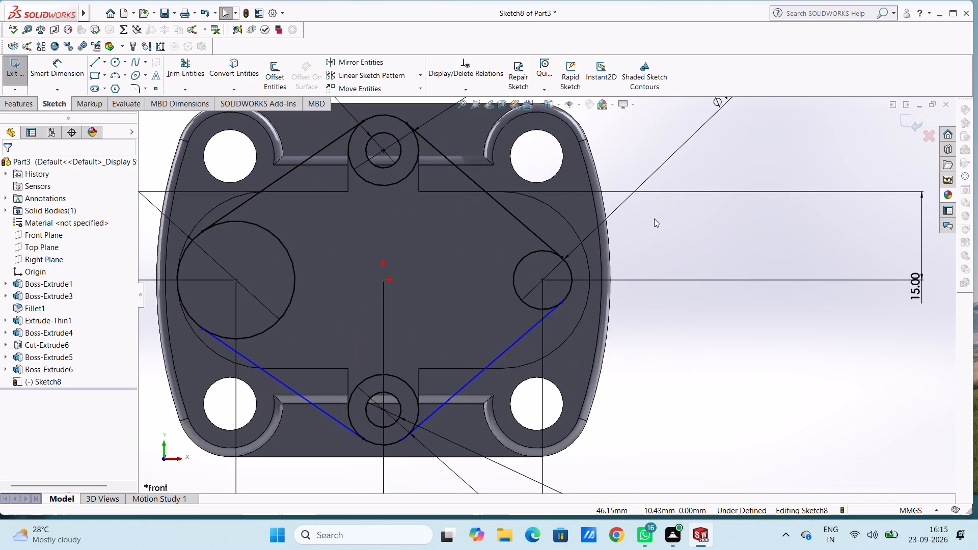
scroll(332, 441, up, 2)
scroll(387, 342, down, 3)
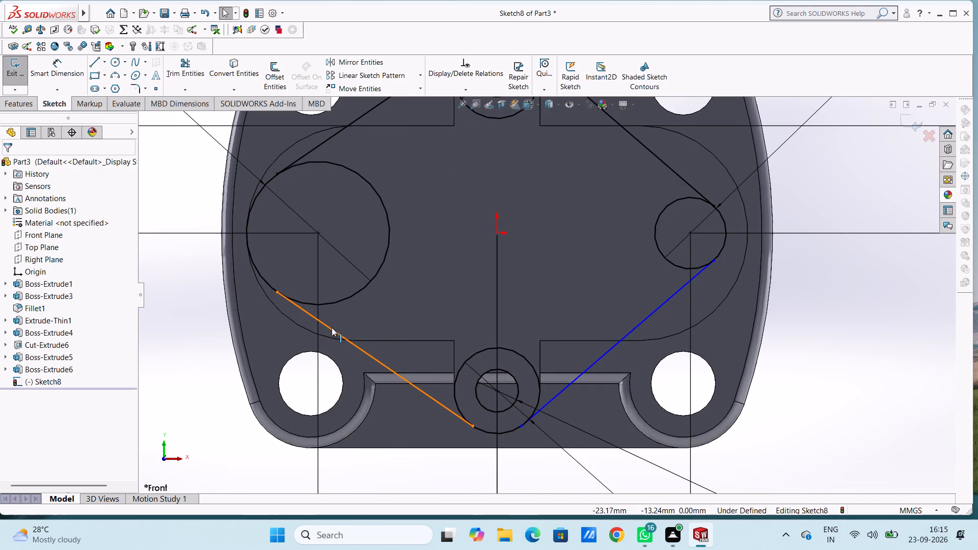
click(332, 327)
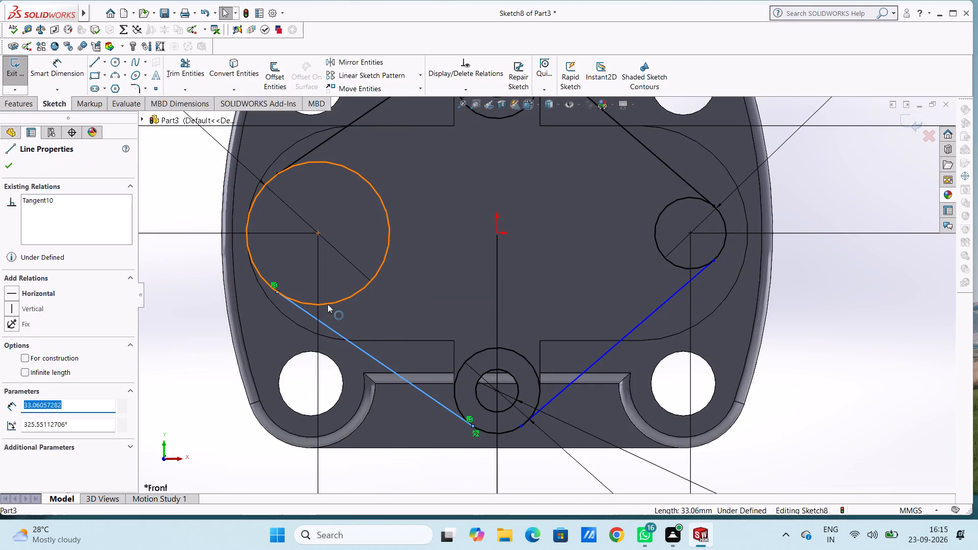
ctrl+click(328, 304)
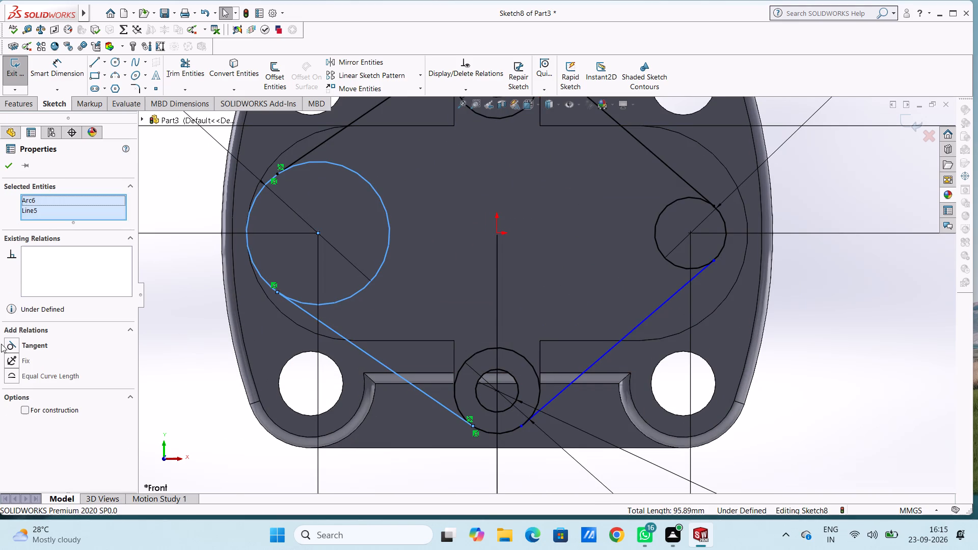
click(8, 344)
click(184, 354)
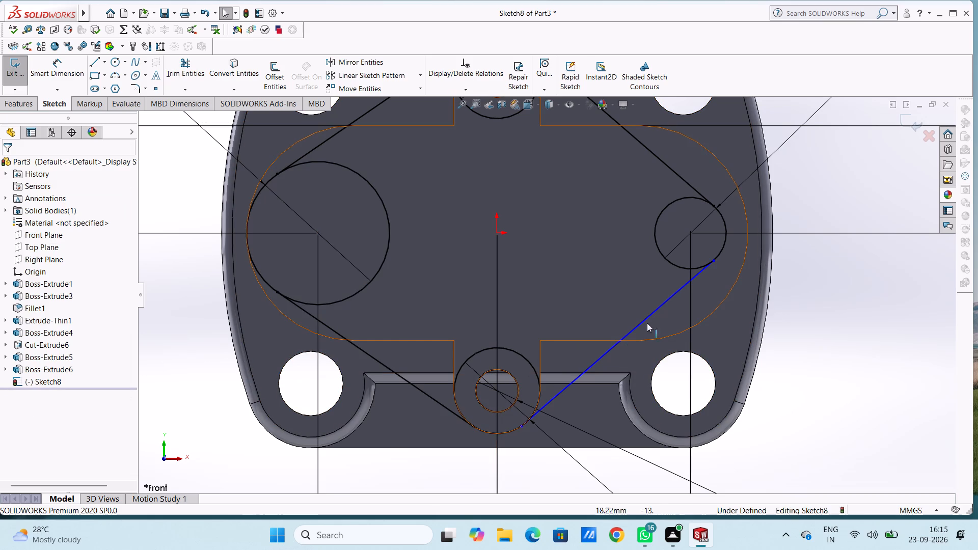
Apply the tangent relation between the outline's lower-right line and the 10 mm circle again.
click(653, 313)
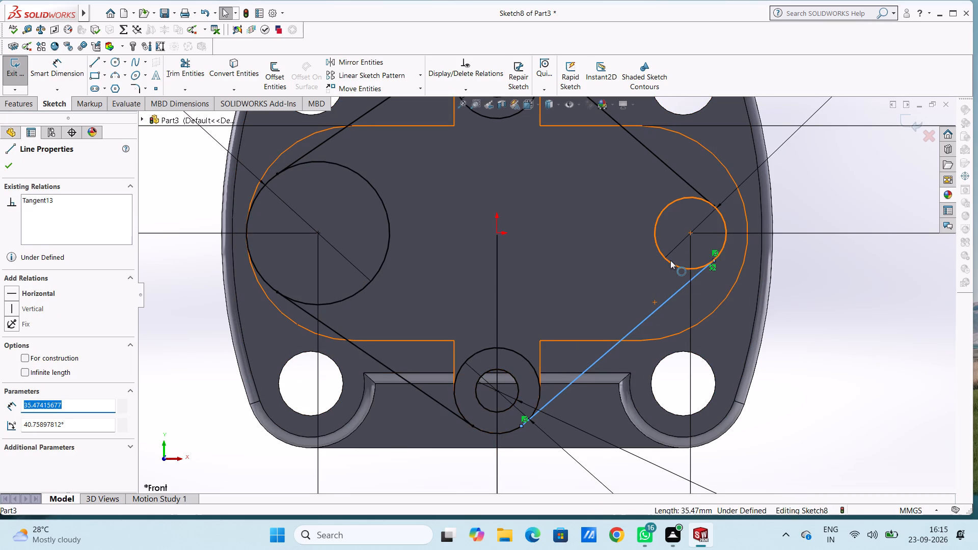
ctrl+click(670, 260)
click(14, 348)
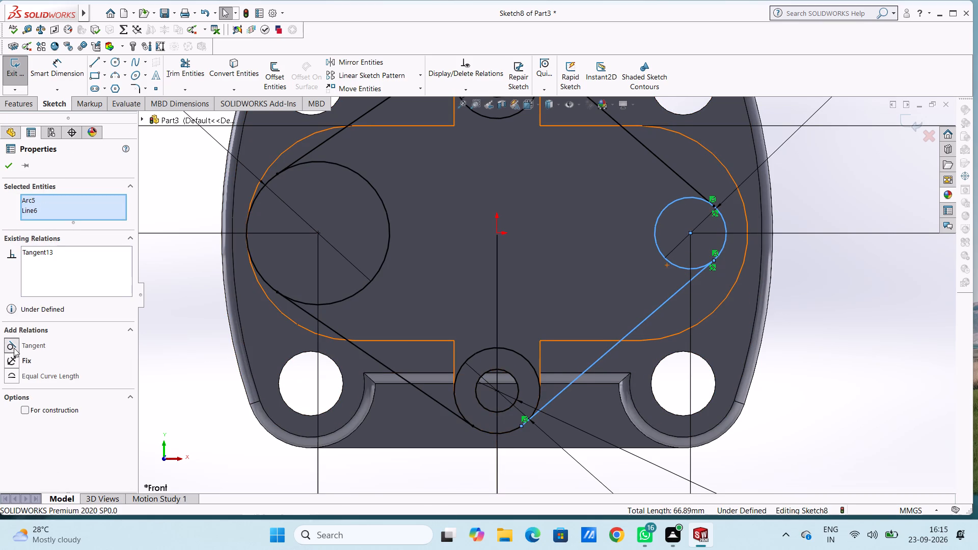
Make the outline's lower-right line tangent to the lower lug's outer circle.
click(179, 355)
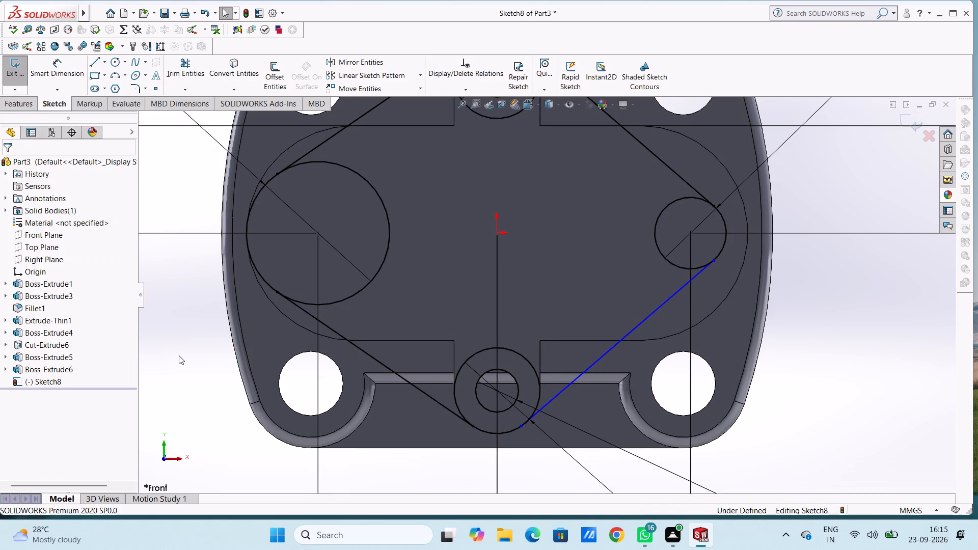
click(575, 381)
ctrl+click(540, 388)
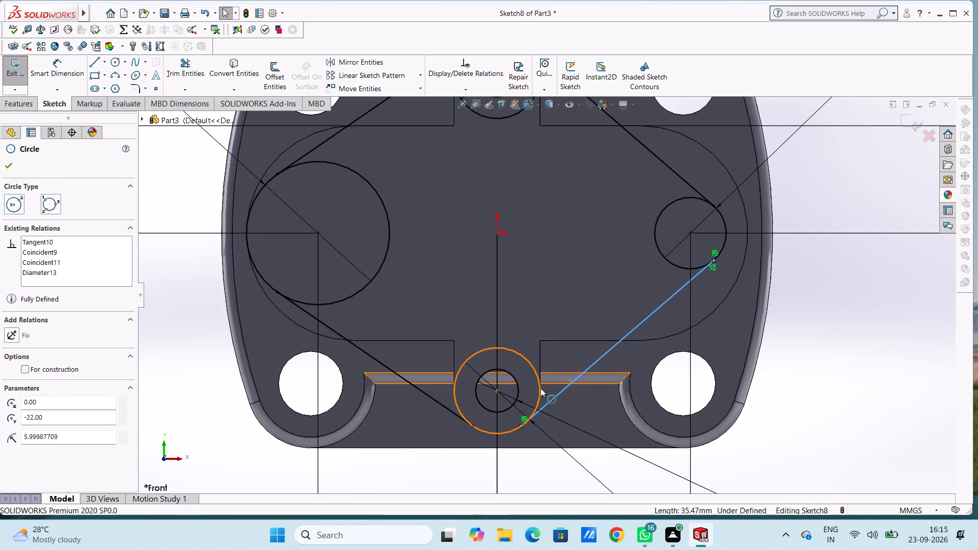
click(12, 345)
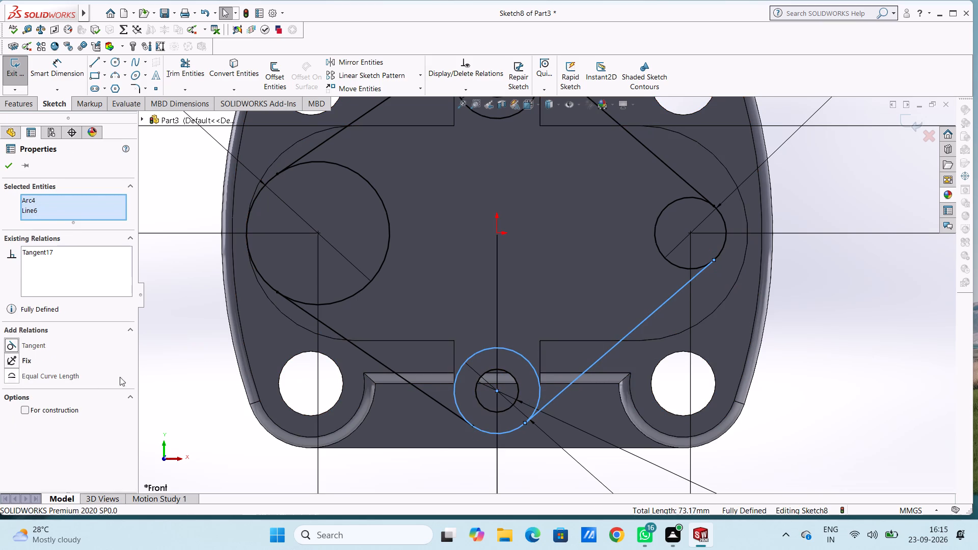
click(214, 403)
Trim away the inner arcs of the 20 mm and 10 mm circles, keeping only the outer arcs of the outline.
scroll(213, 403, up, 4)
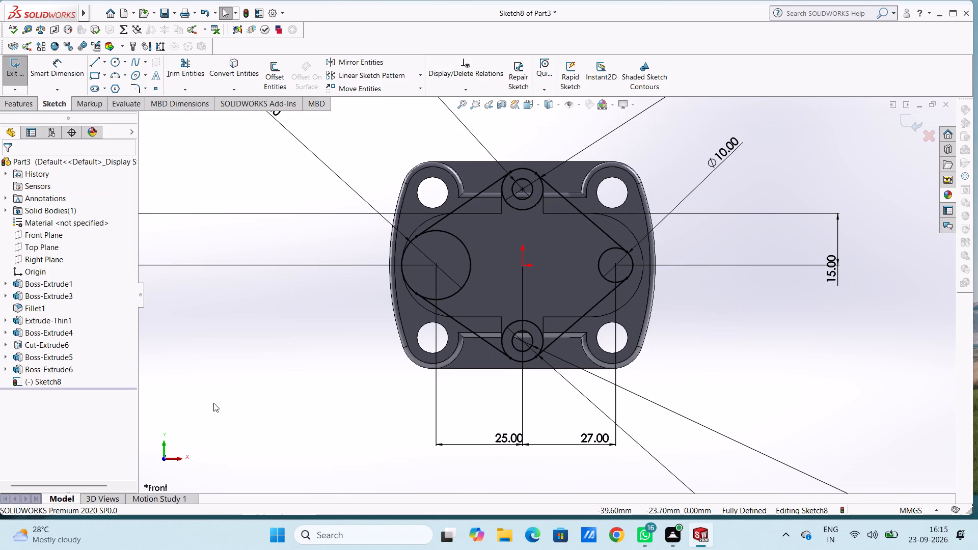
click(191, 68)
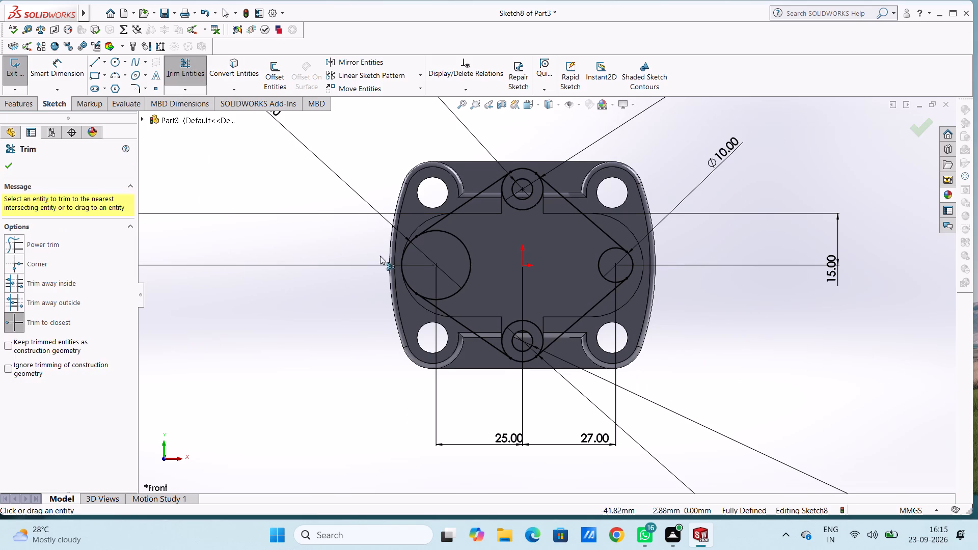
click(455, 236)
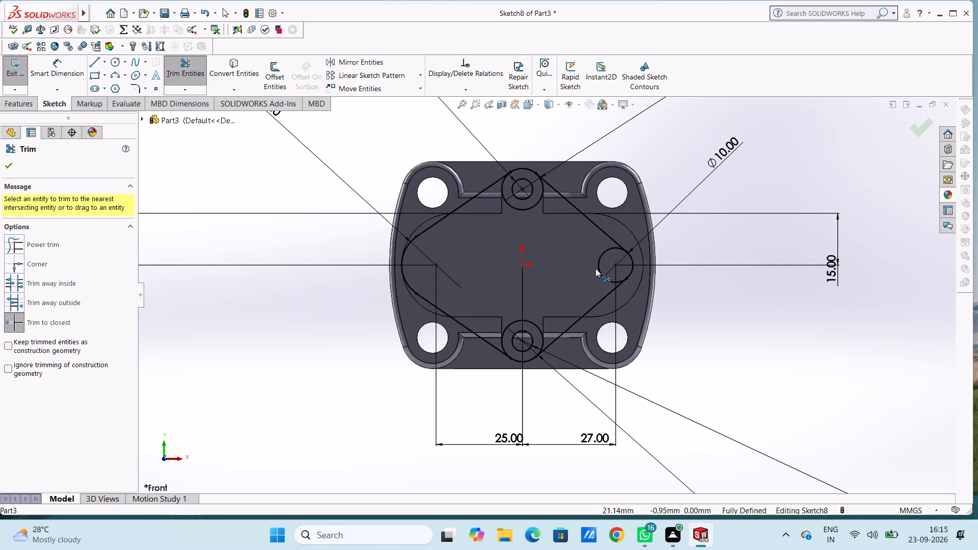
click(597, 269)
click(180, 71)
Extrude the outline's central region, its two upper side regions and both lug rings as a 4 mm blind boss merged with the body.
click(30, 102)
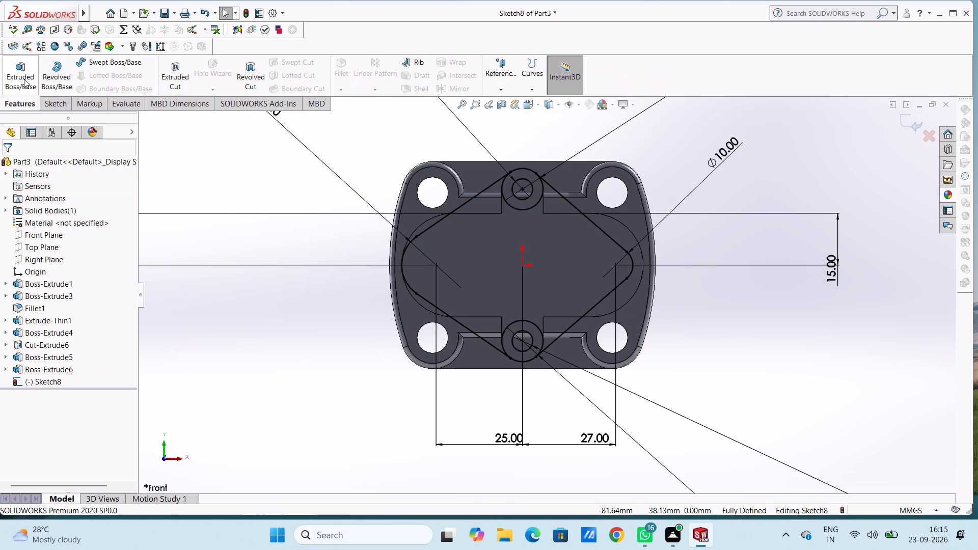
click(24, 79)
middle_drag(795, 175, 777, 194)
click(547, 271)
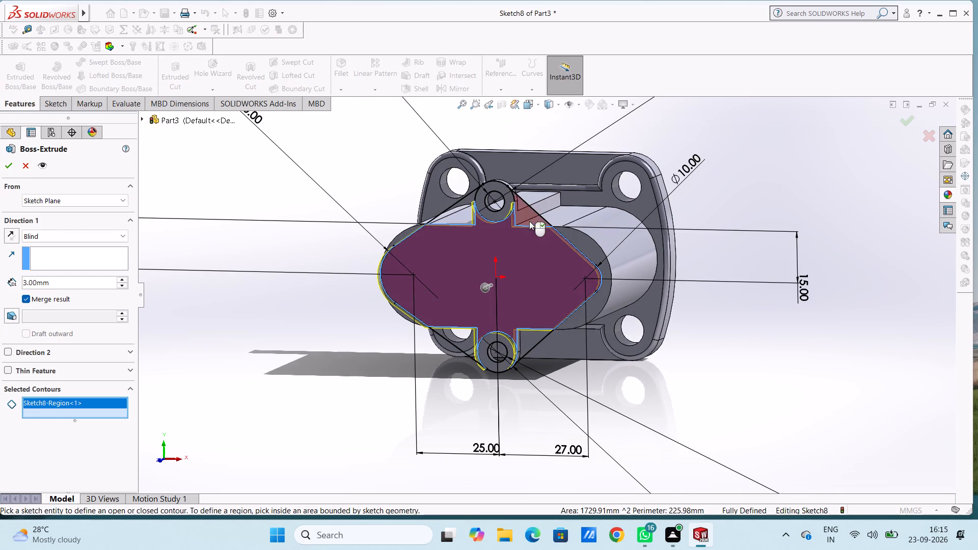
click(529, 221)
click(458, 211)
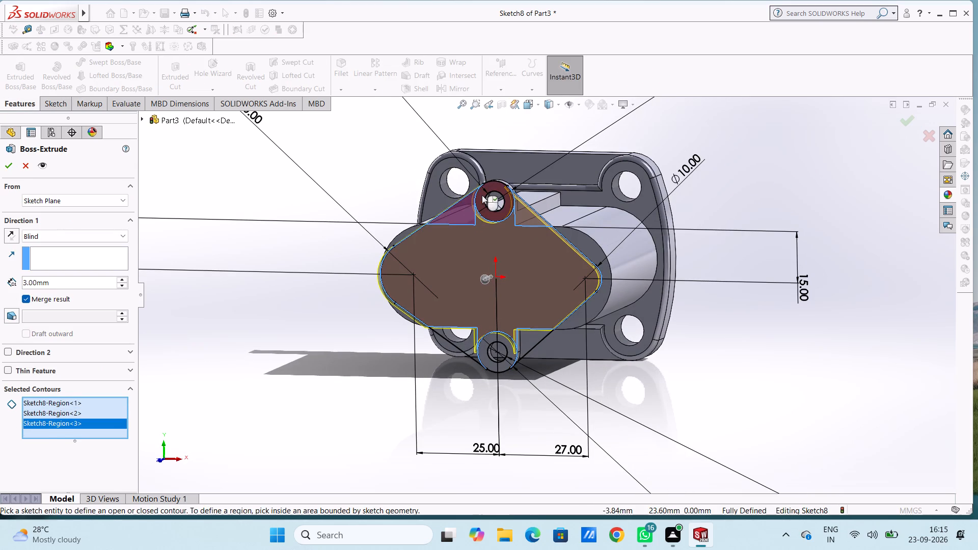
click(483, 191)
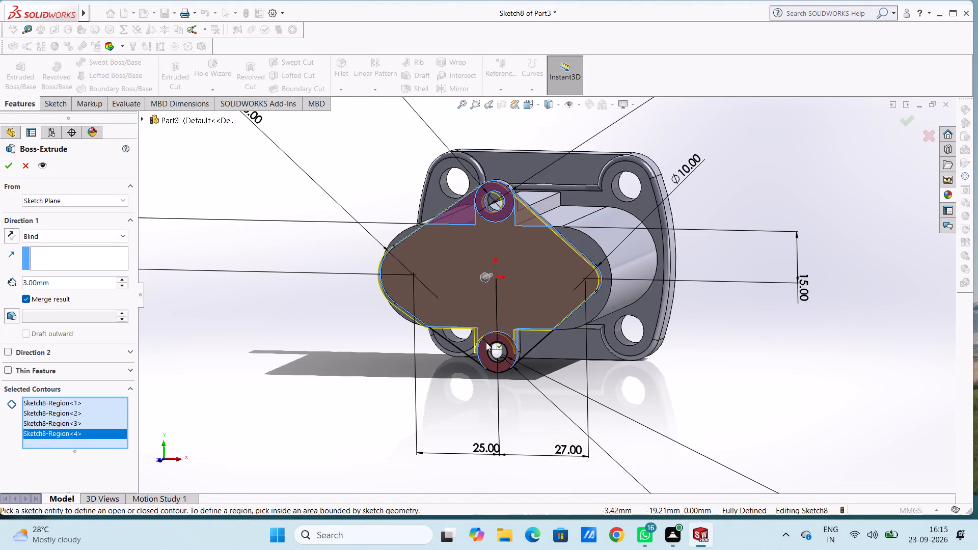
click(486, 342)
middle_drag(764, 377, 749, 394)
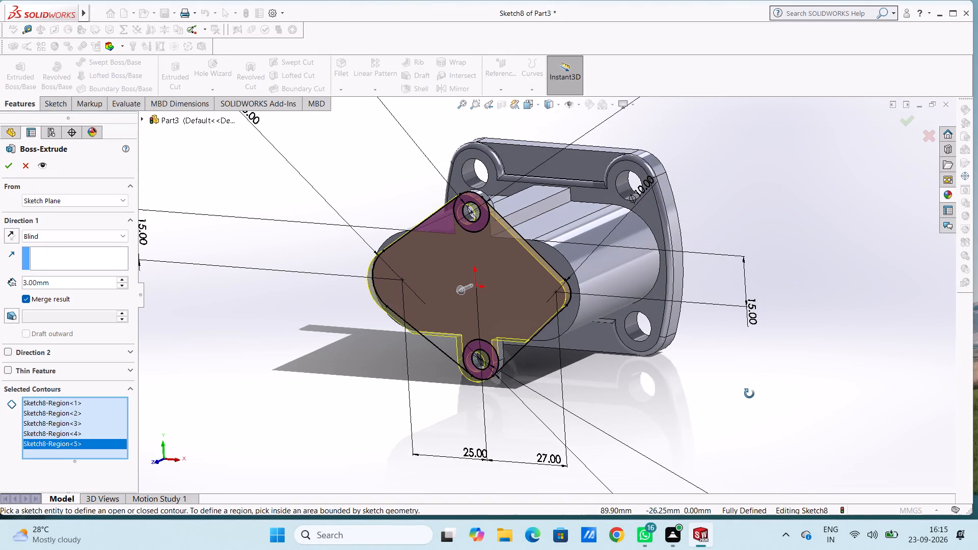
middle_drag(749, 394, 749, 398)
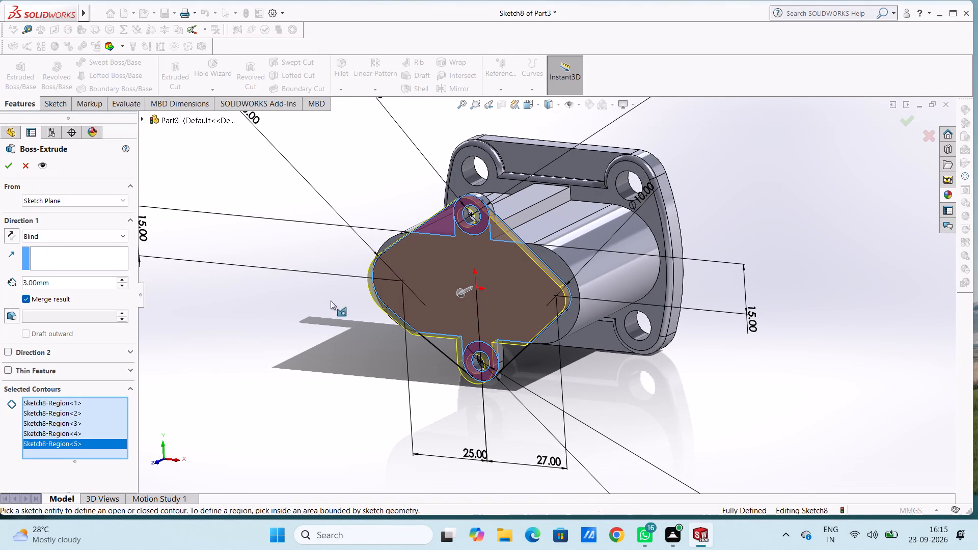
middle_drag(362, 177, 353, 191)
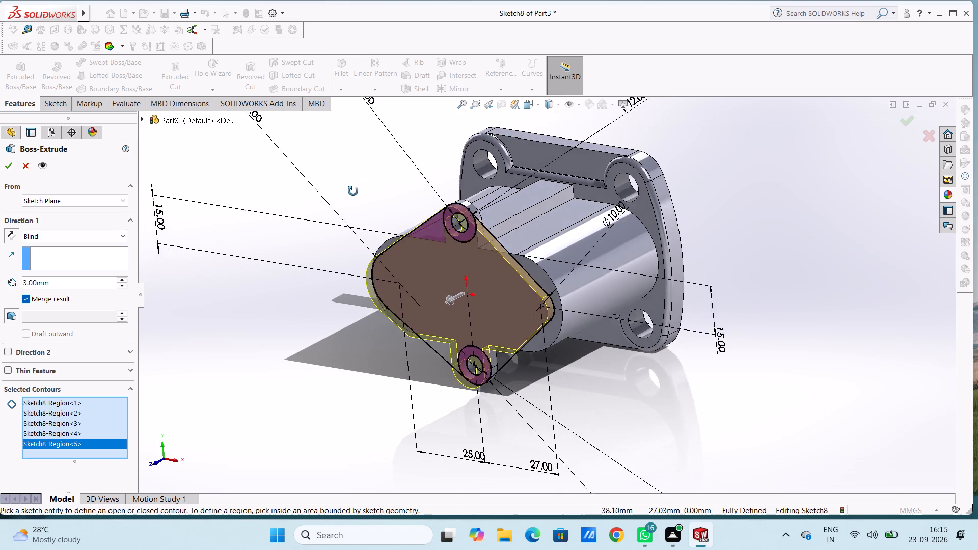
middle_drag(353, 191, 320, 221)
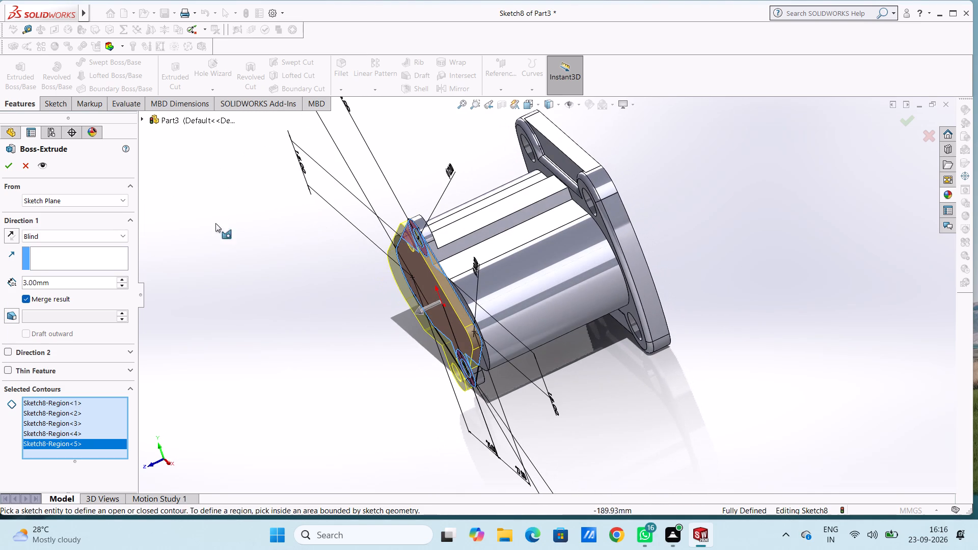
double_click(82, 280)
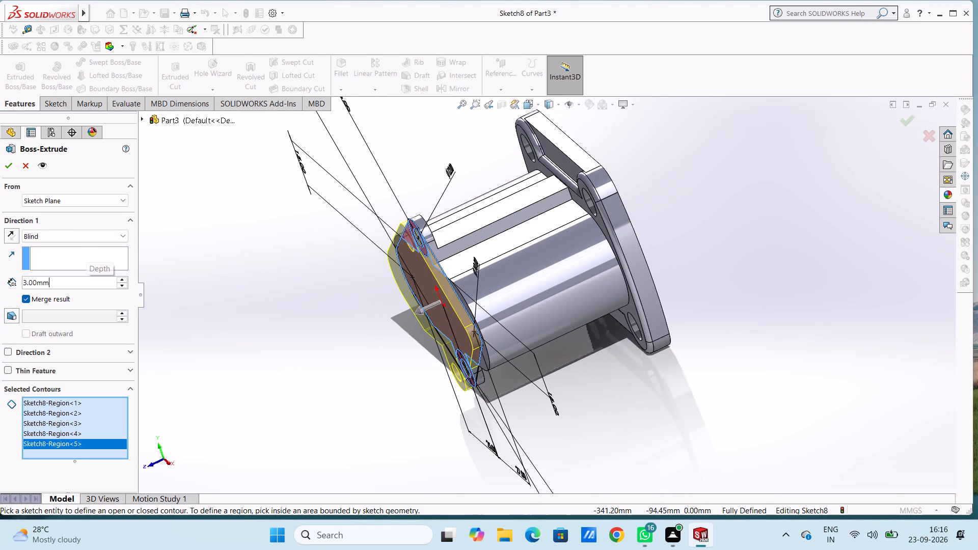
key(4)
key(Return)
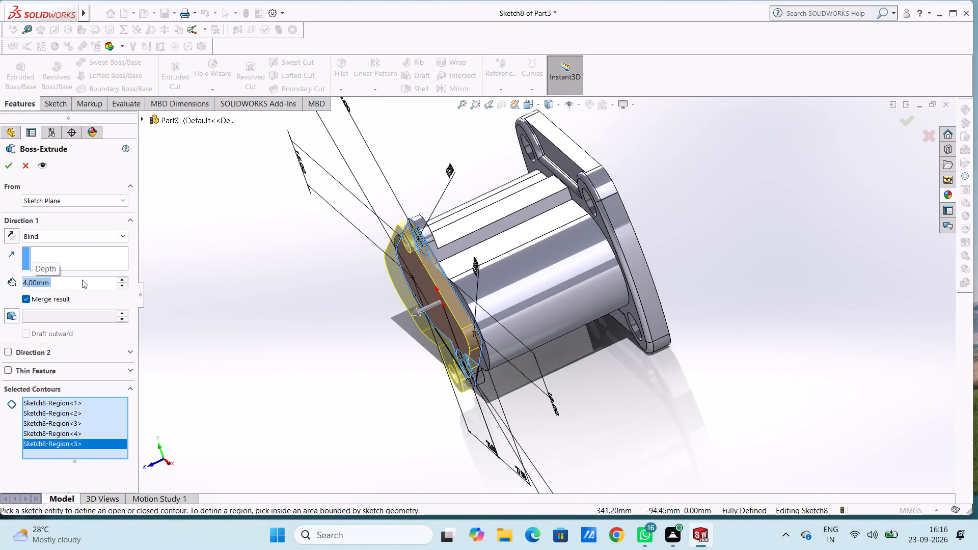
click(8, 168)
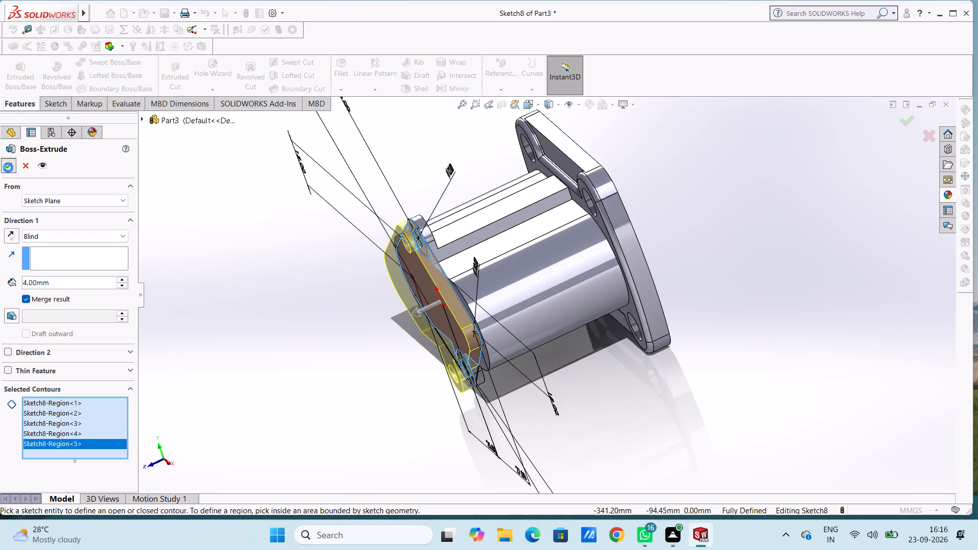
click(254, 303)
Examine the part from all sides, checking the new front flange, the lugs, the tube and the plate's rear opening.
middle_drag(254, 303, 269, 301)
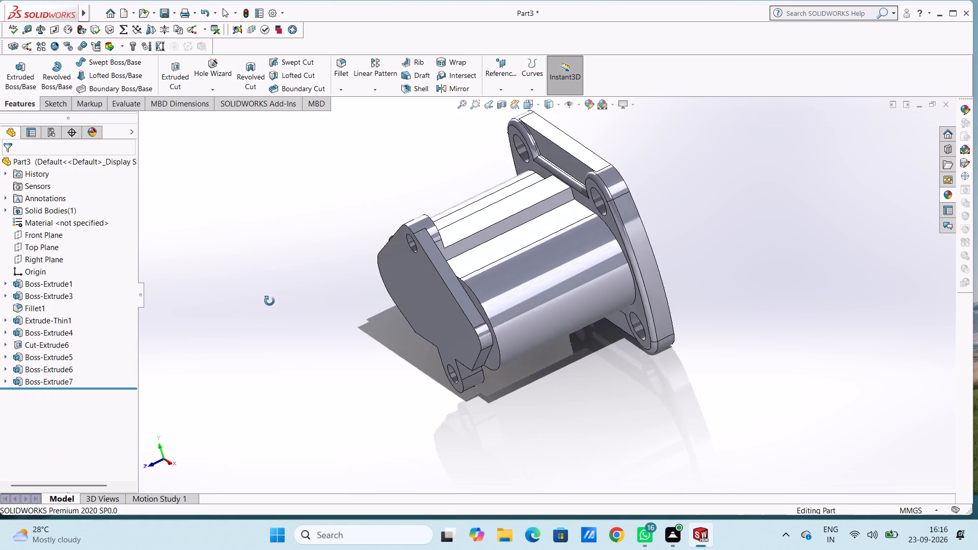
middle_drag(269, 301, 354, 276)
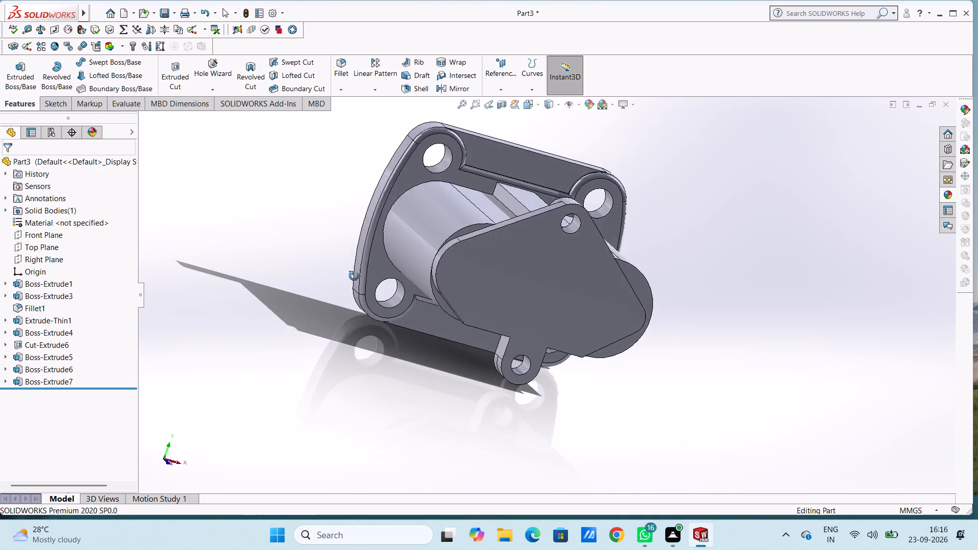
middle_drag(354, 276, 456, 364)
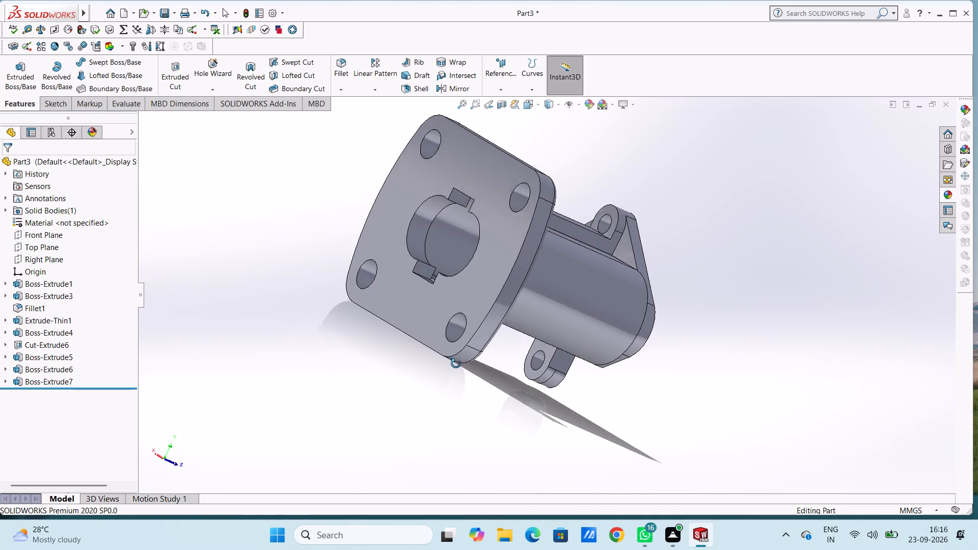
middle_drag(456, 364, 455, 365)
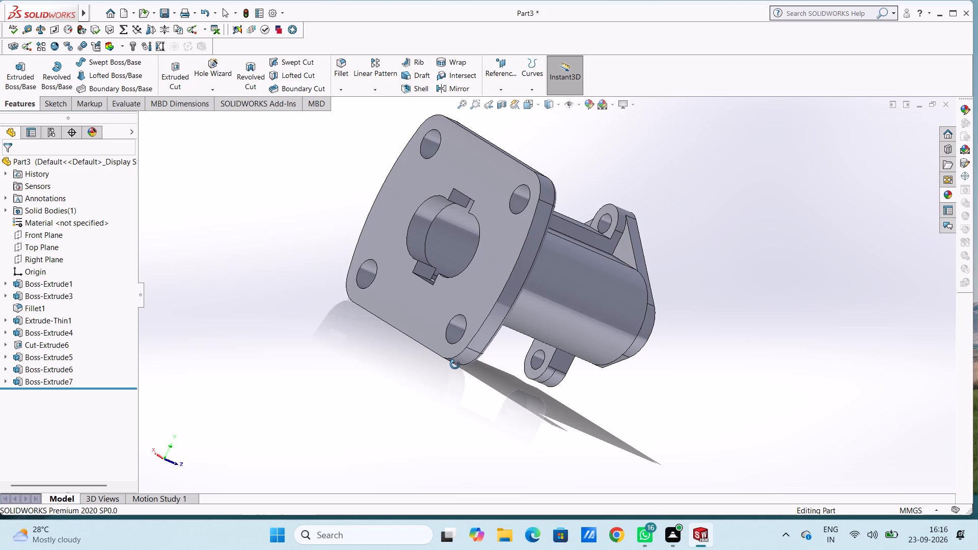
middle_drag(455, 365, 447, 365)
middle_drag(447, 365, 354, 346)
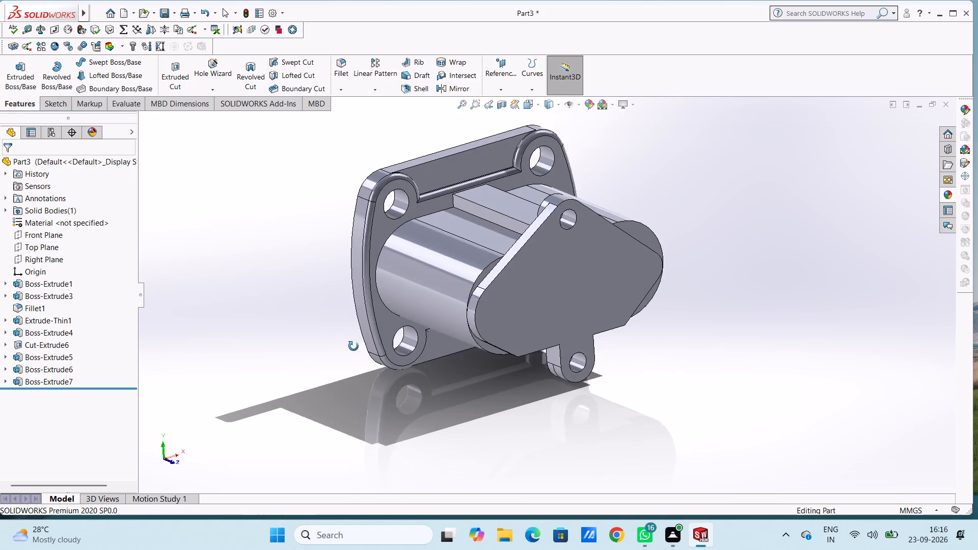
middle_drag(354, 346, 348, 324)
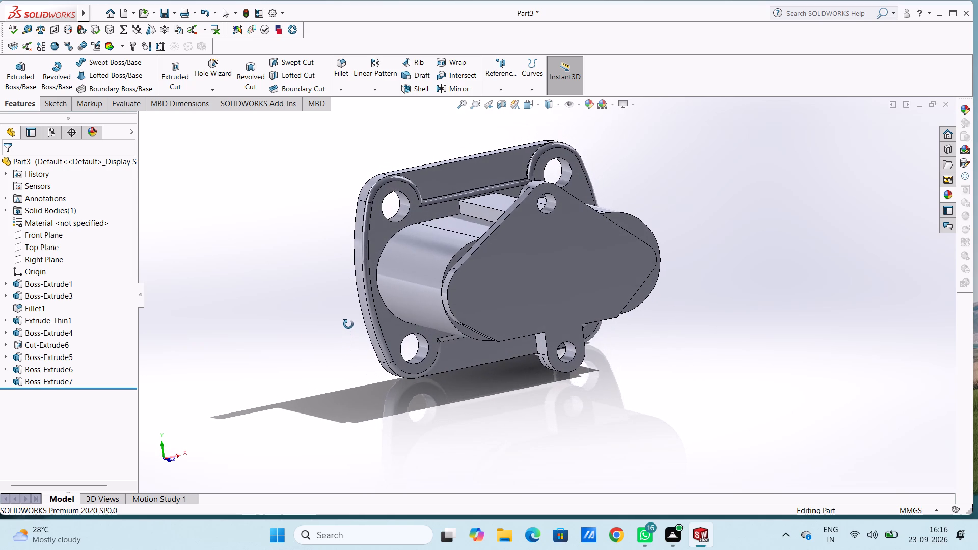
middle_drag(348, 324, 342, 323)
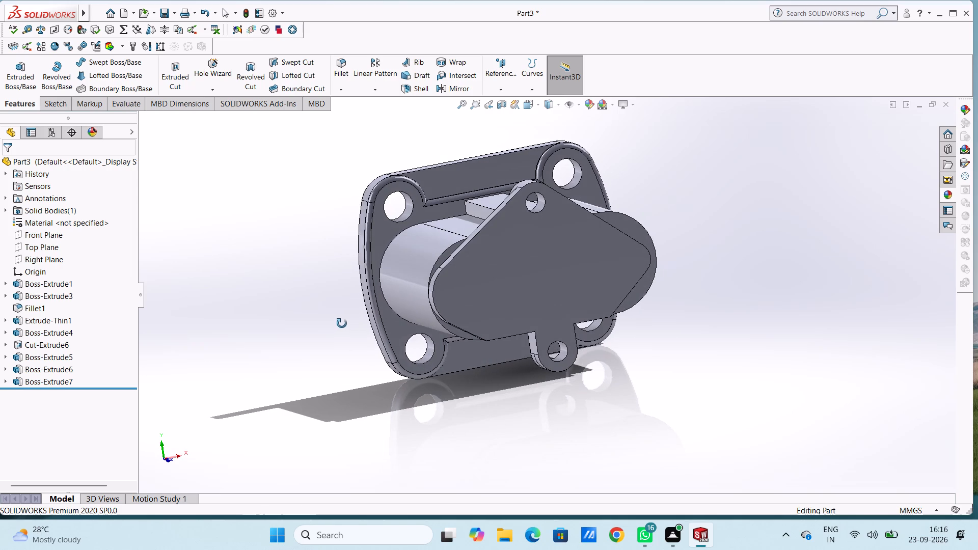
middle_drag(342, 323, 420, 331)
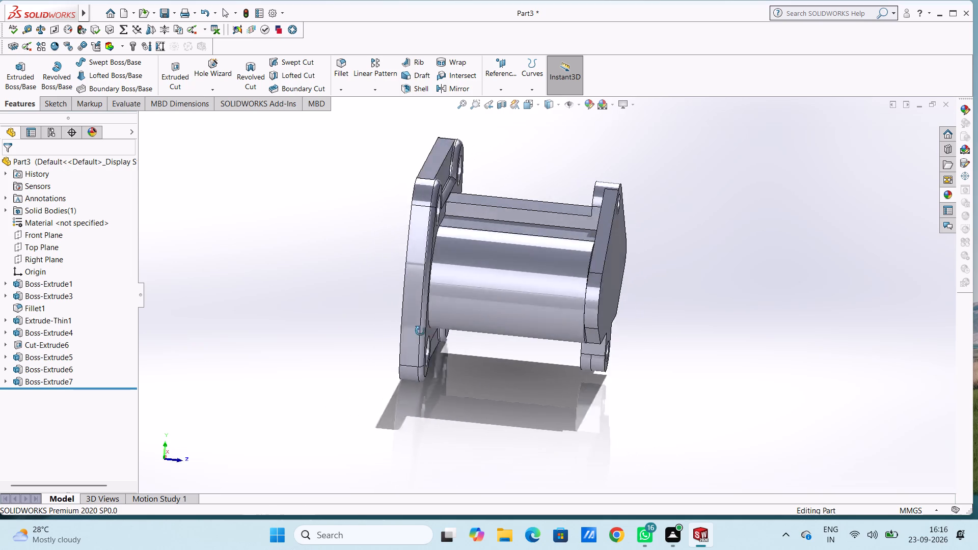
middle_drag(420, 331, 342, 320)
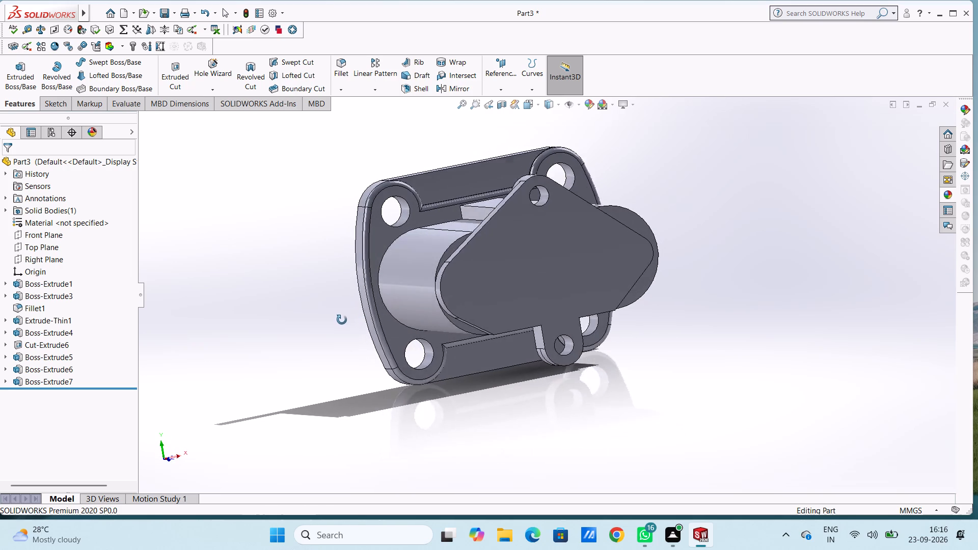
middle_drag(342, 320, 419, 311)
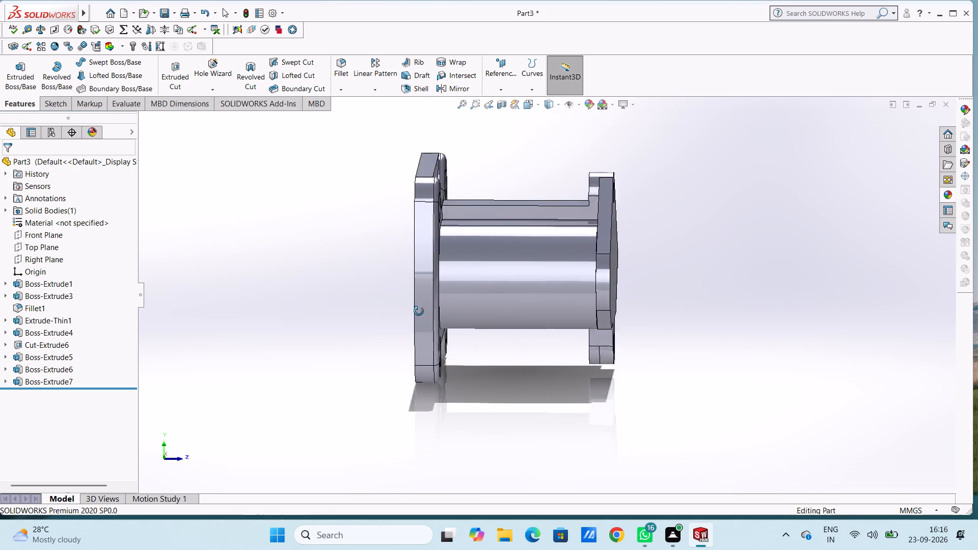
middle_drag(419, 311, 339, 318)
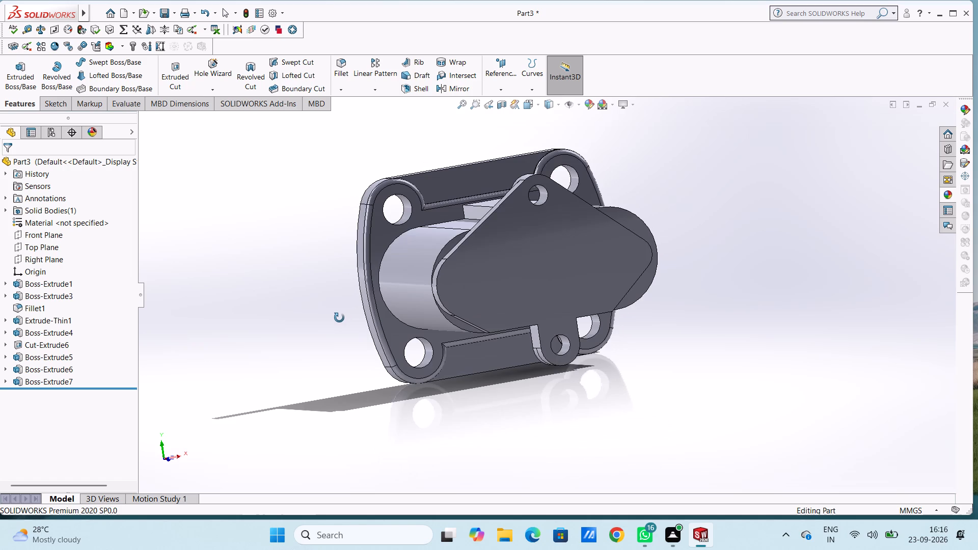
middle_drag(339, 318, 340, 318)
middle_drag(336, 319, 327, 351)
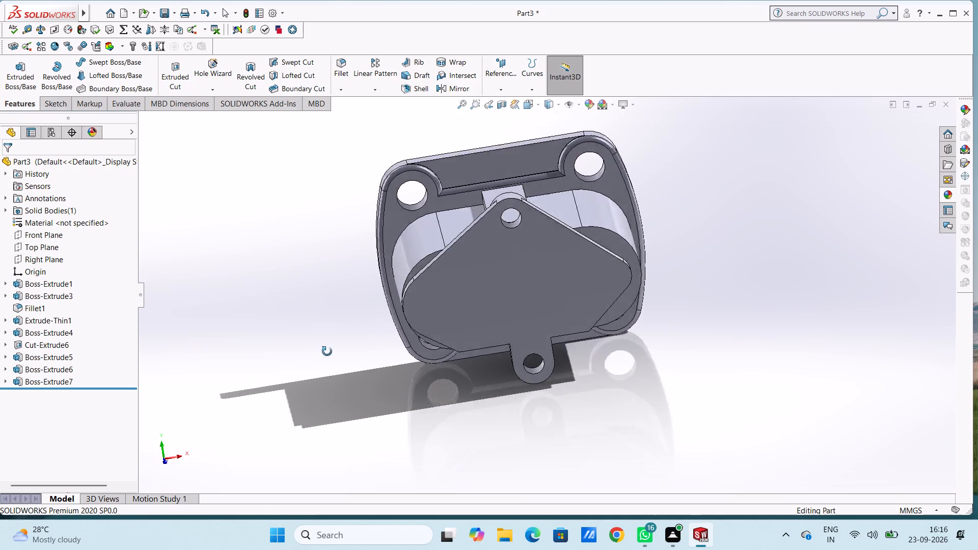
middle_drag(327, 351, 485, 424)
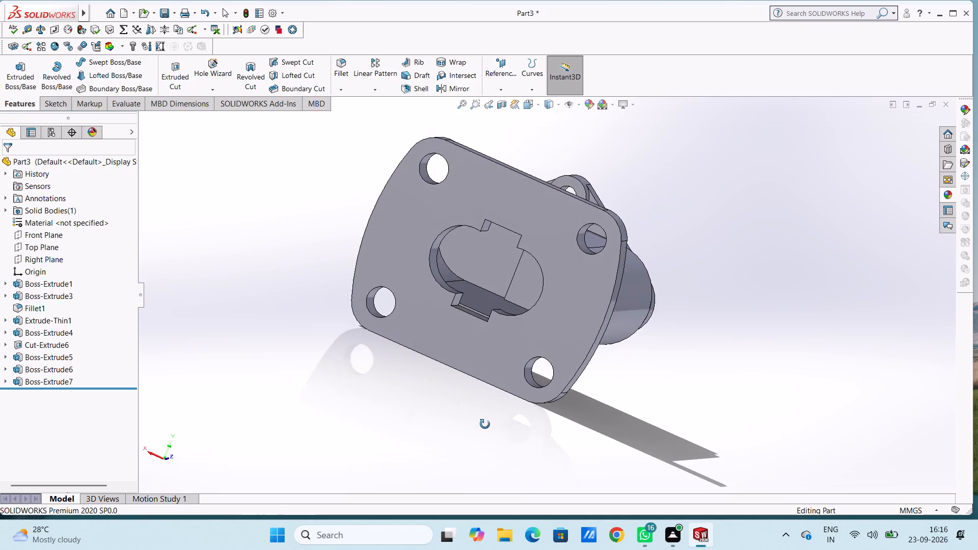
middle_drag(485, 424, 510, 444)
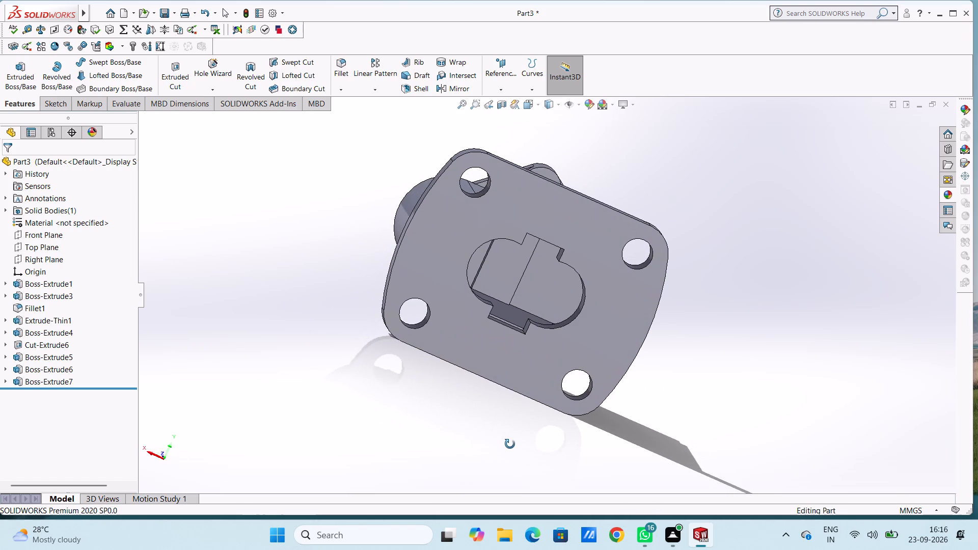
middle_drag(510, 444, 474, 439)
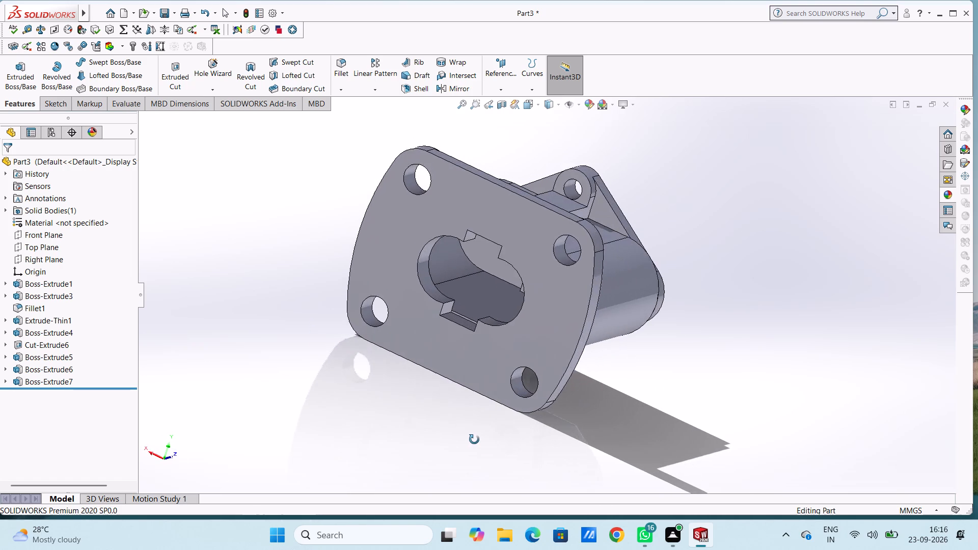
middle_drag(474, 439, 471, 436)
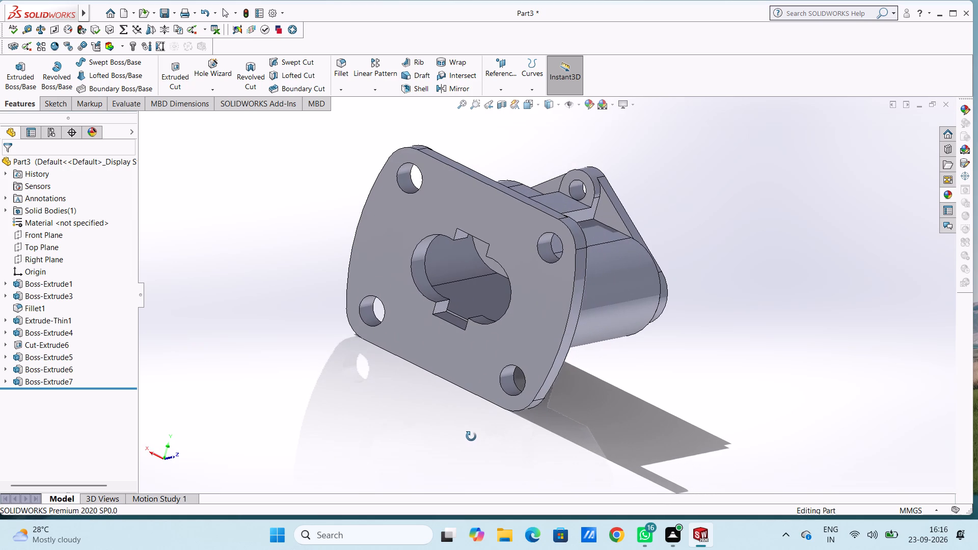
Examine the part from behind, the sides and the front, checking the plate's rear opening, the tube, the lugs and the front flange.
middle_drag(471, 436, 498, 438)
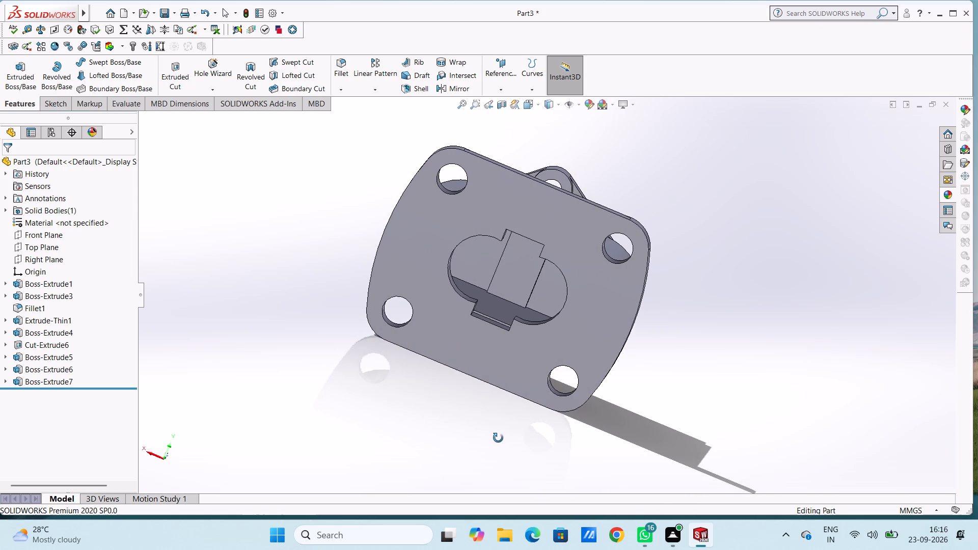
middle_drag(498, 438, 473, 443)
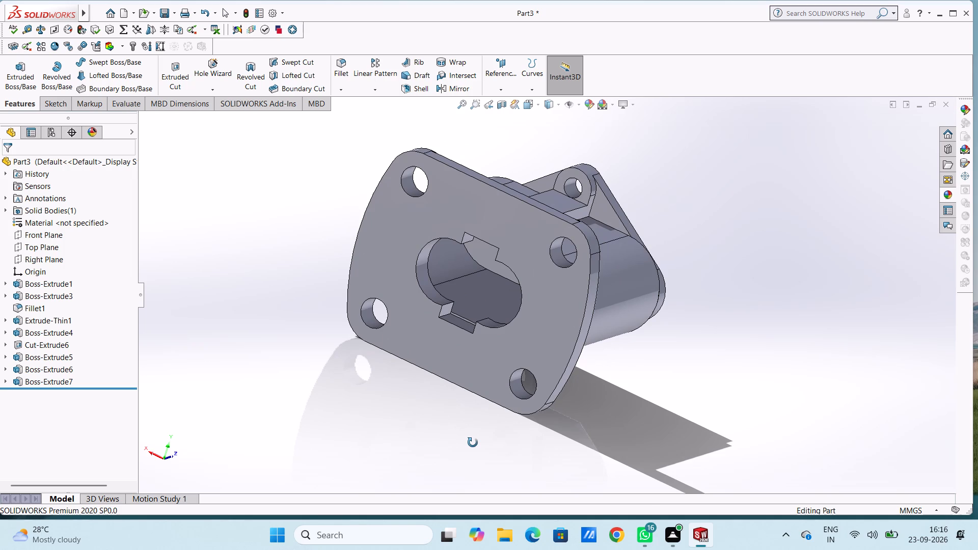
middle_drag(473, 443, 473, 444)
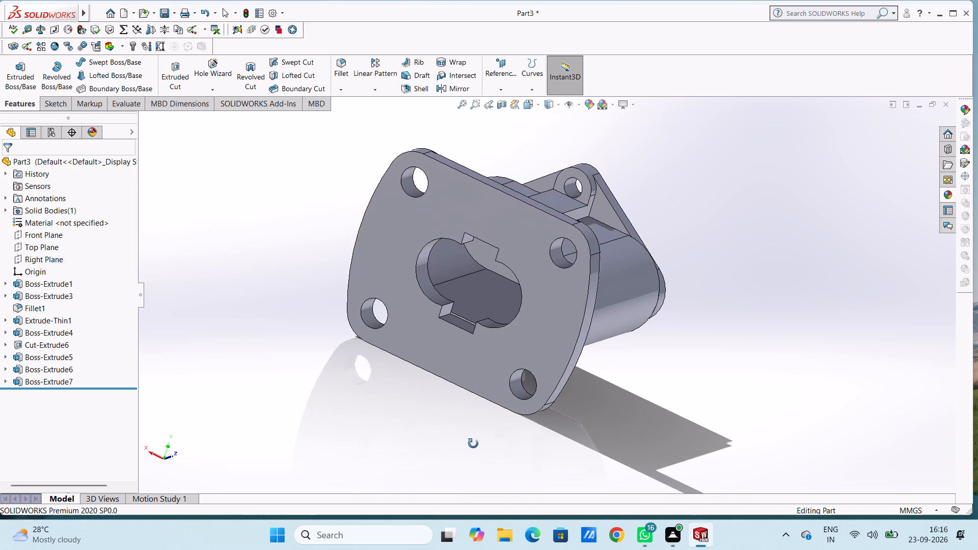
middle_drag(473, 444, 509, 466)
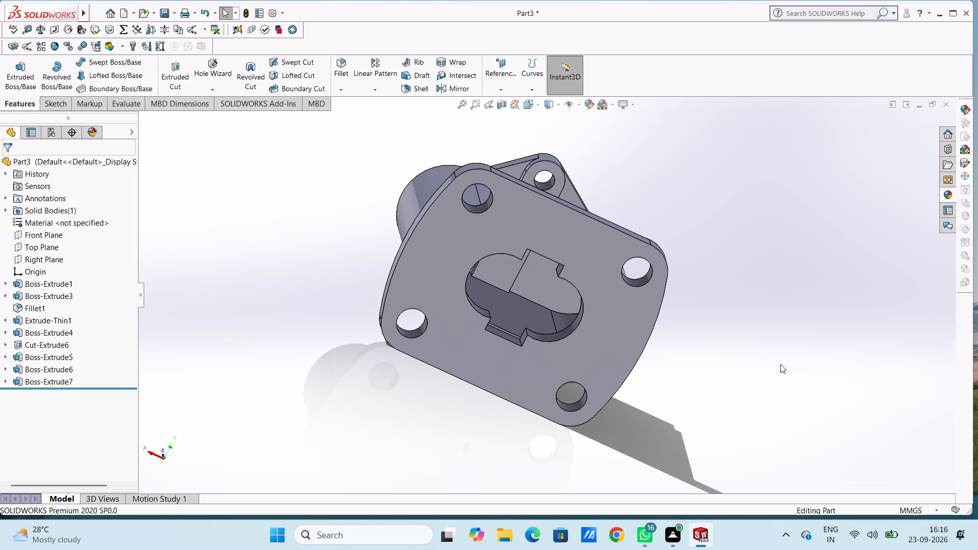
middle_drag(773, 371, 735, 383)
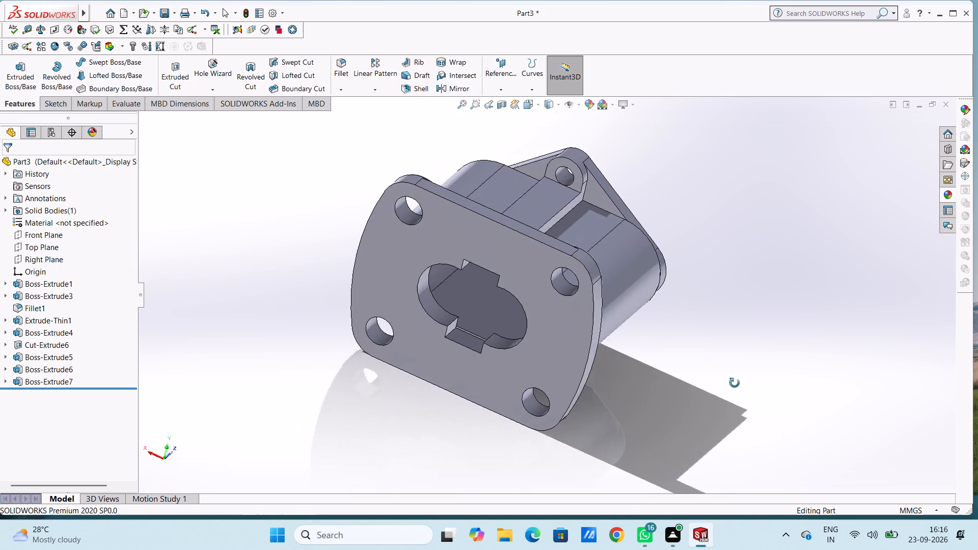
middle_drag(735, 383, 699, 375)
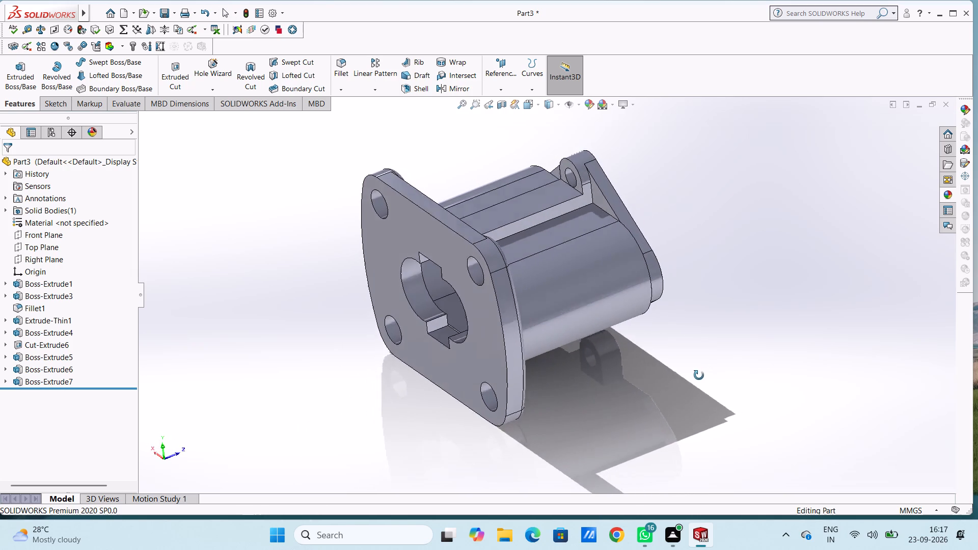
middle_drag(699, 375, 587, 384)
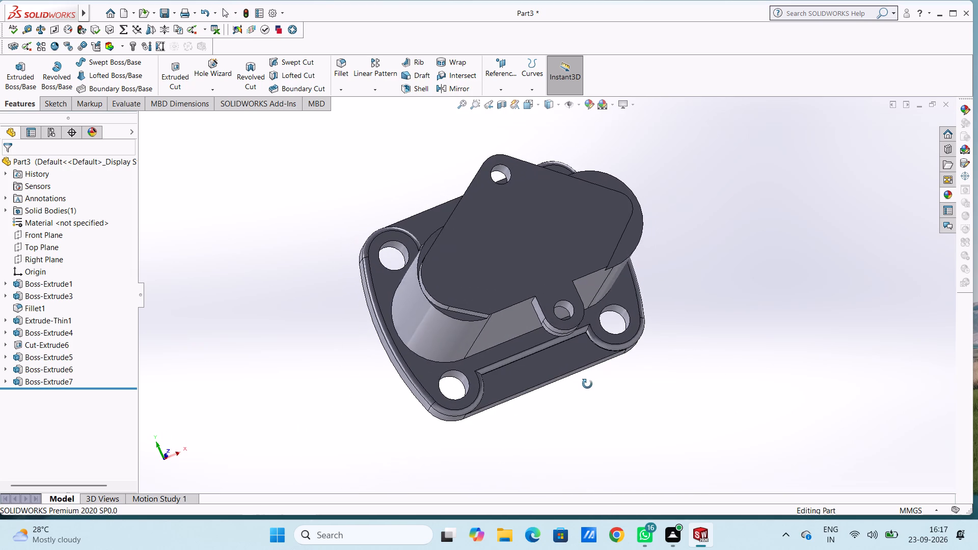
middle_drag(587, 384, 586, 387)
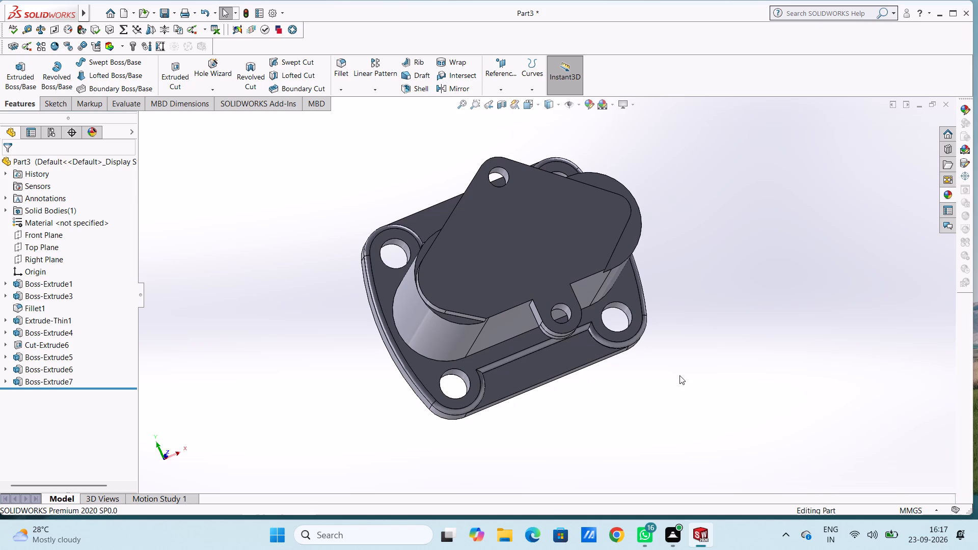
middle_drag(693, 373, 765, 294)
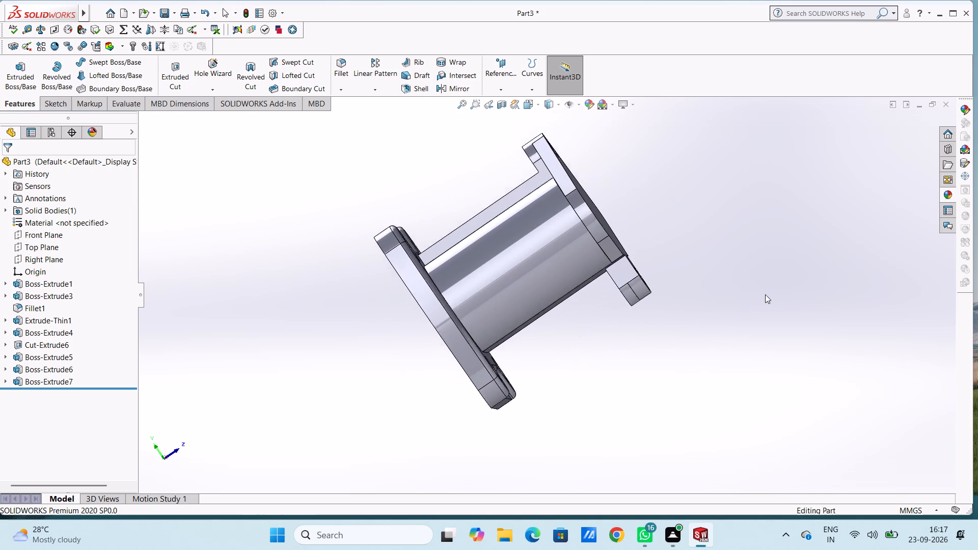
scroll(765, 294, up, 1)
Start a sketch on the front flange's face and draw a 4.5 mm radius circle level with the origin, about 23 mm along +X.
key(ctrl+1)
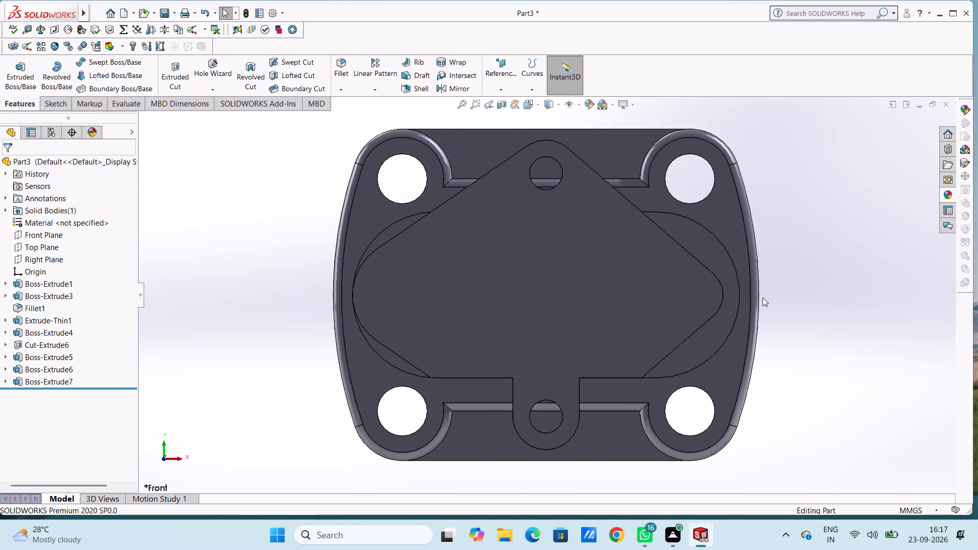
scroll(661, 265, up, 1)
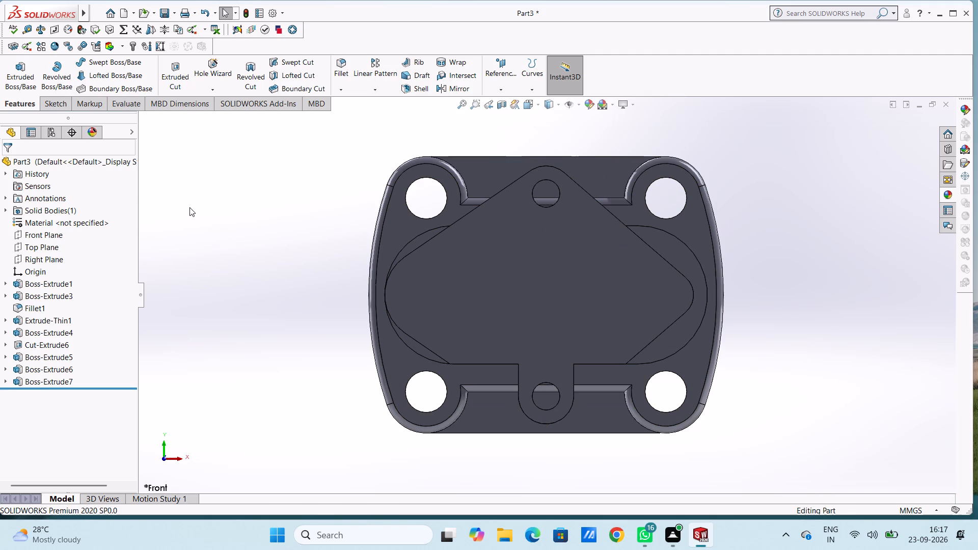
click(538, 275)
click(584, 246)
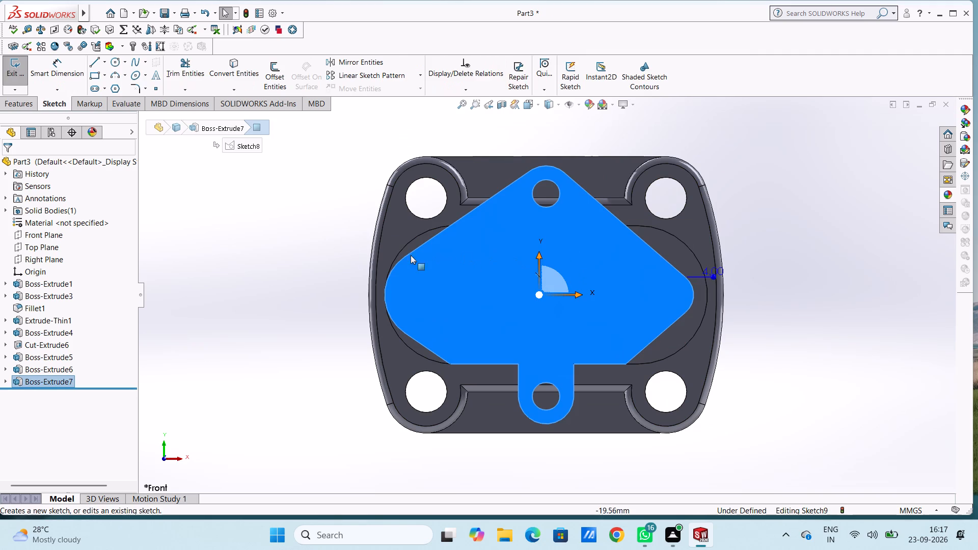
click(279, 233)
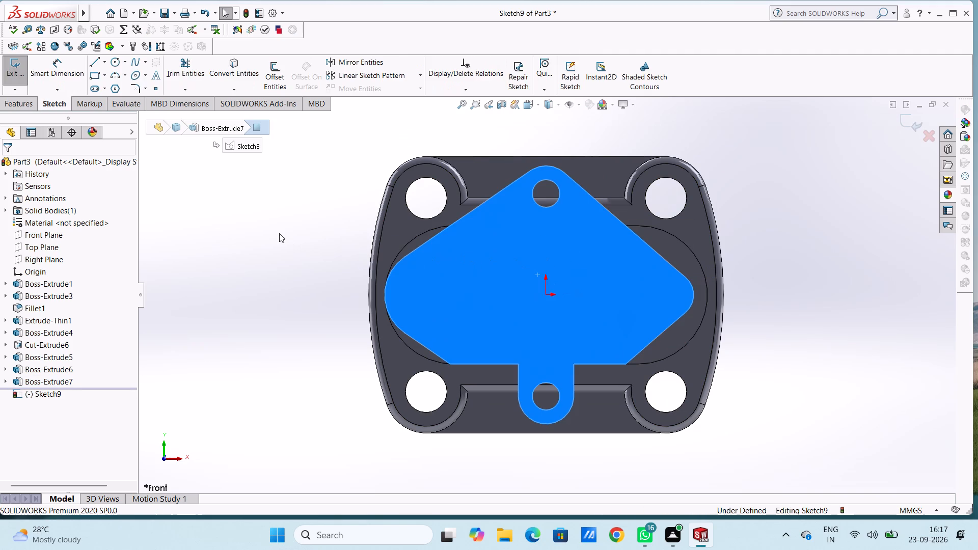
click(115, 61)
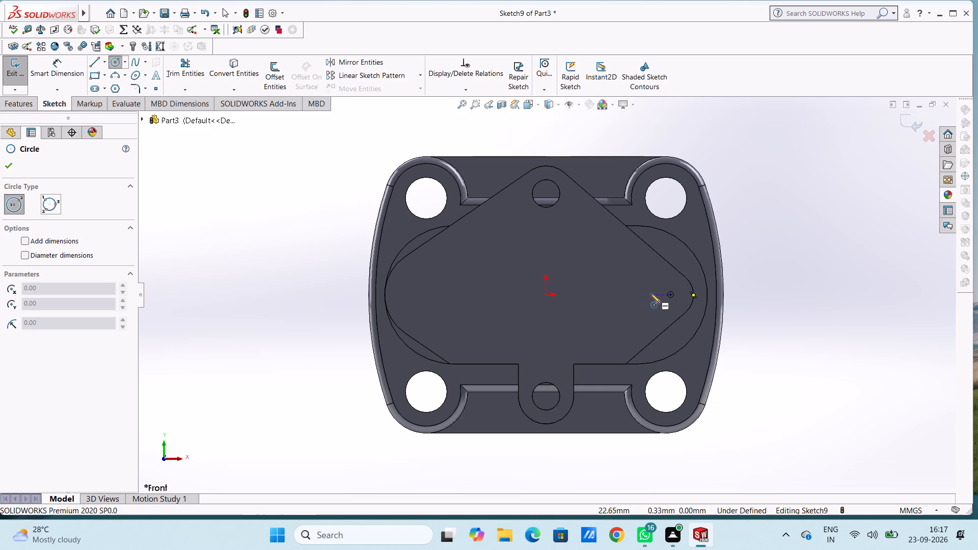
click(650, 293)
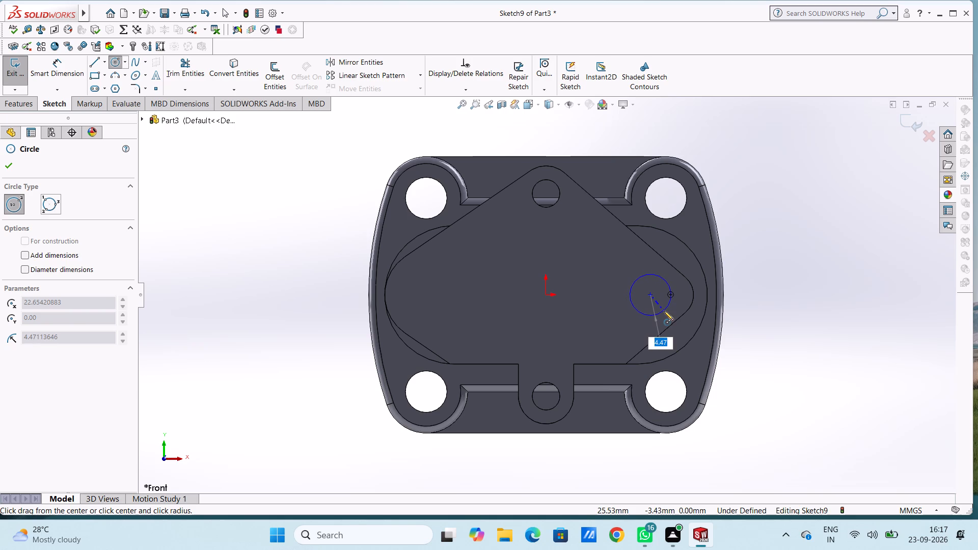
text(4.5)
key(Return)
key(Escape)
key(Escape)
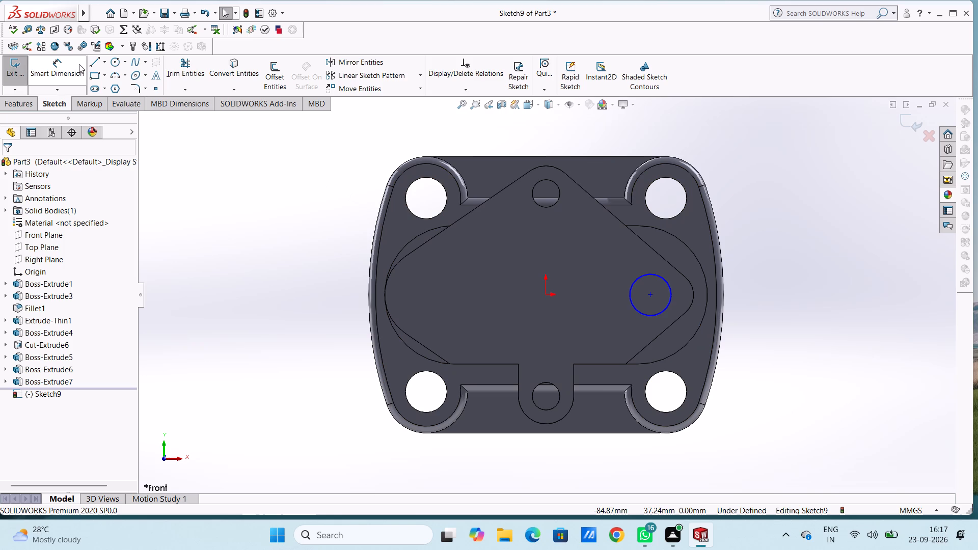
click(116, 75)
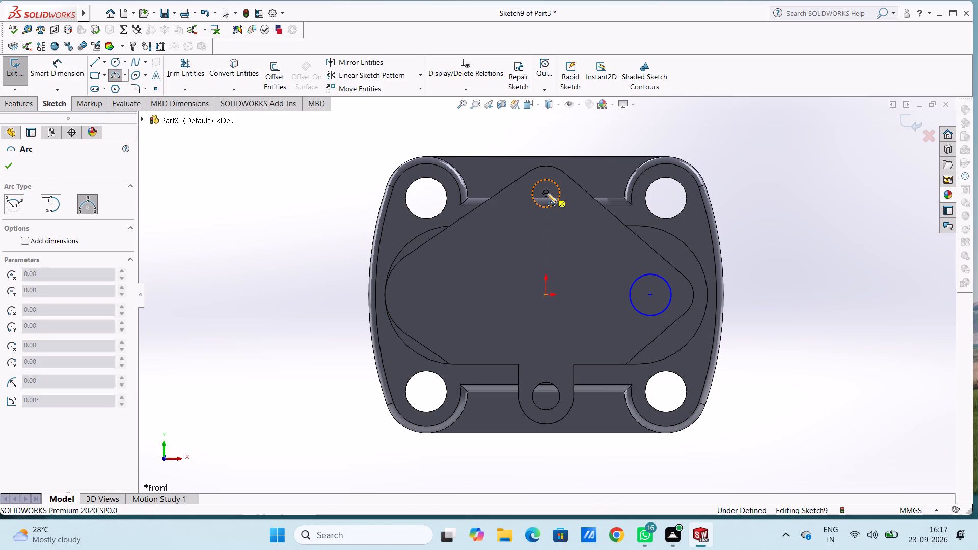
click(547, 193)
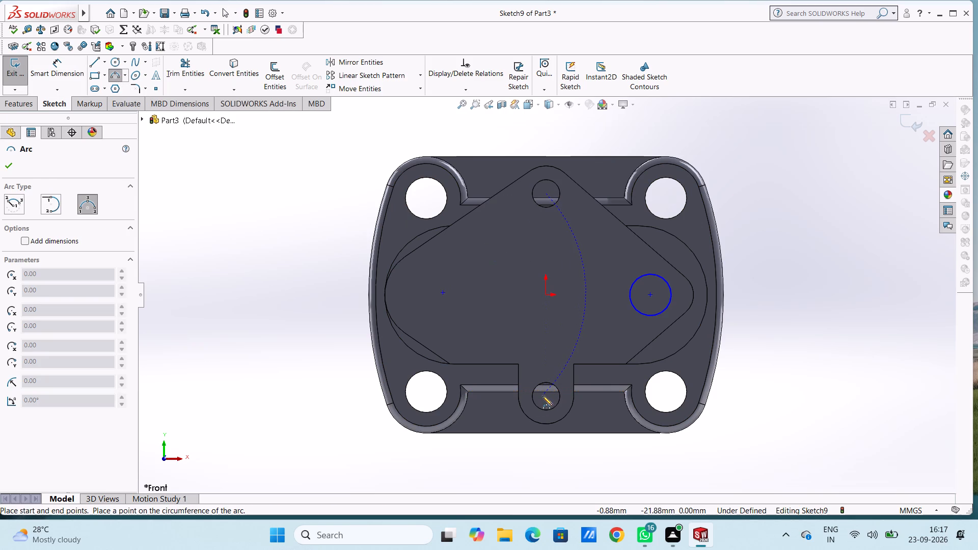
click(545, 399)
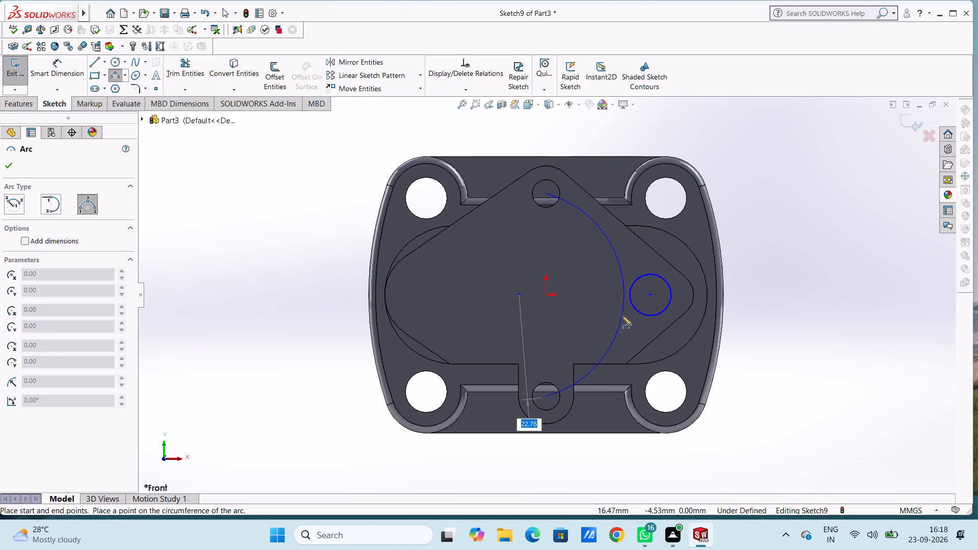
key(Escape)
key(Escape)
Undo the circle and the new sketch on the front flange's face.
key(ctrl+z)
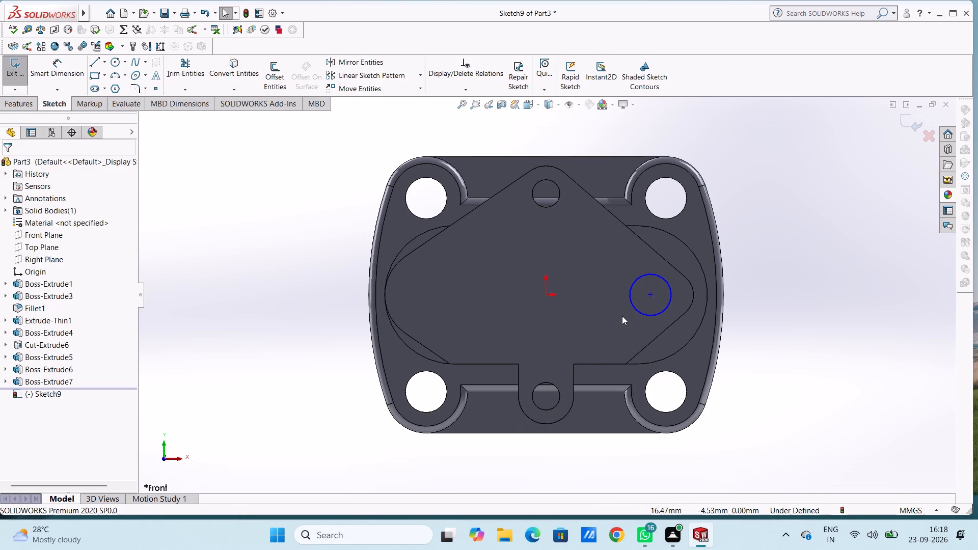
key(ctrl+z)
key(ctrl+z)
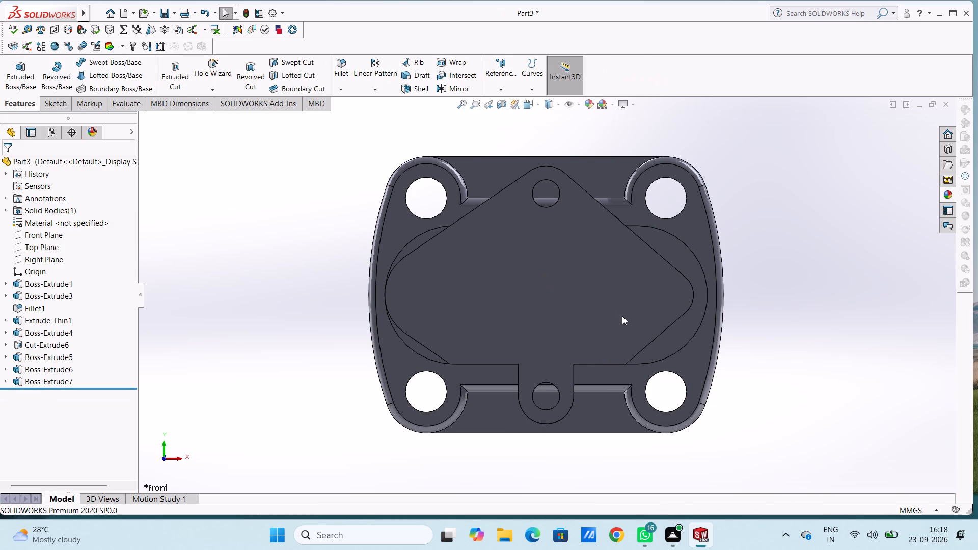
Undo the front flange's extrusion to return to its outline sketch.
key(ctrl+z)
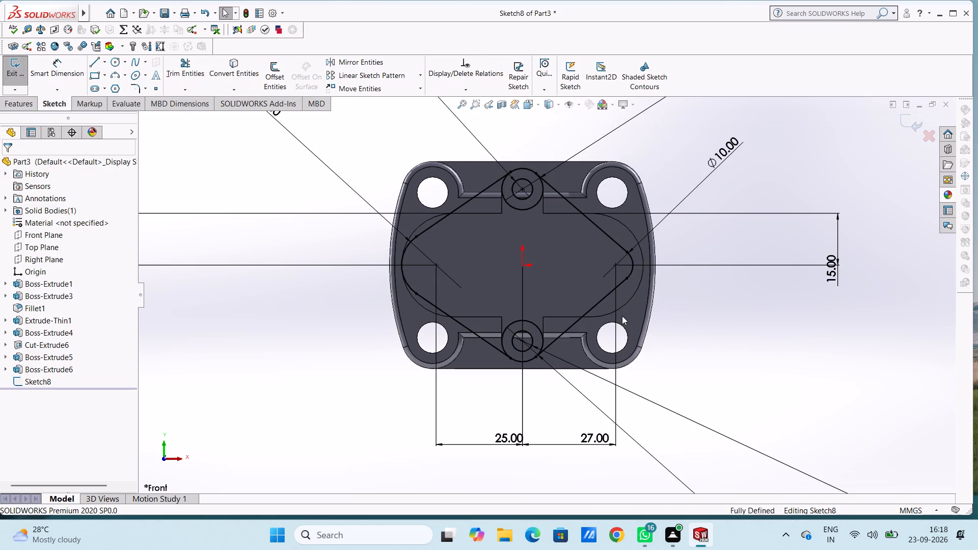
Extrude the outline's central region, all four side regions beside the lugs and both lug rings as a 4 mm blind boss merged with the body.
click(21, 107)
click(22, 72)
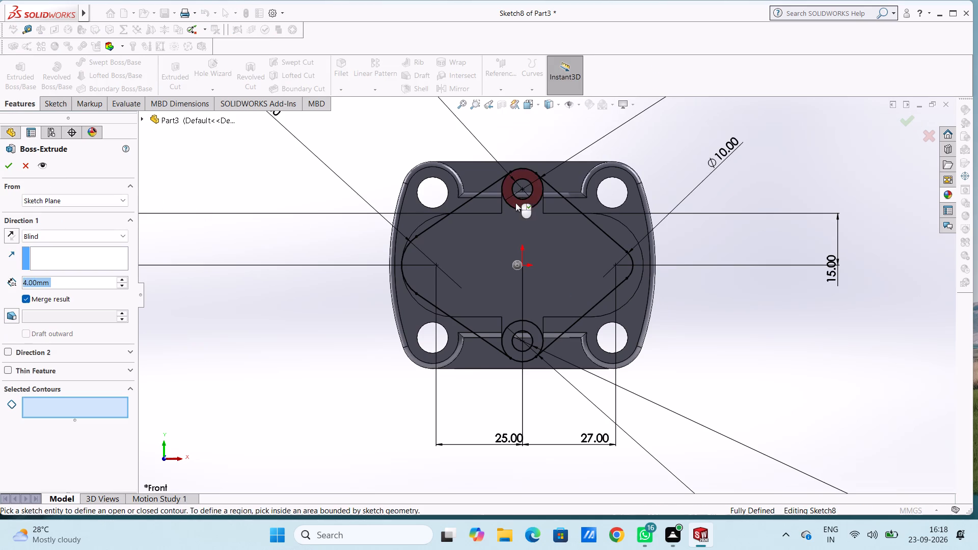
click(481, 205)
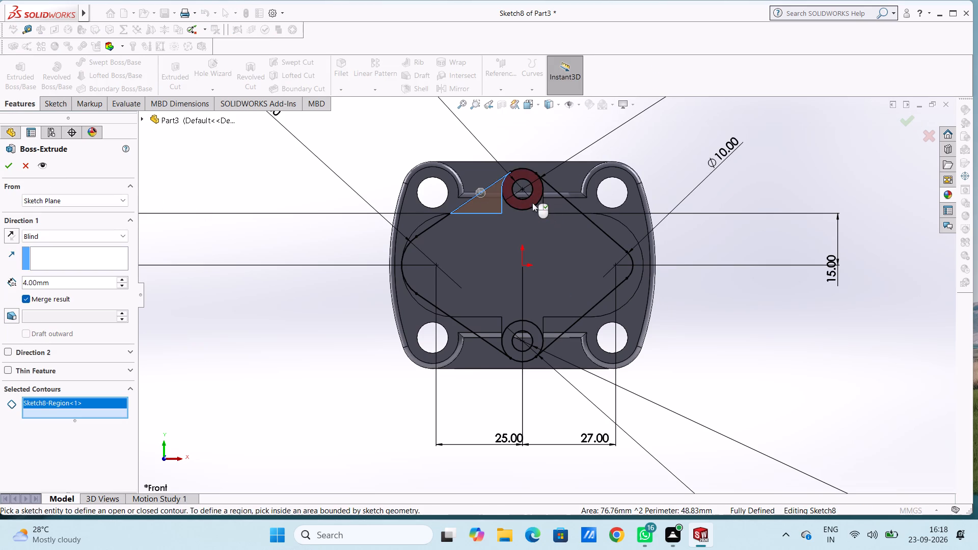
click(532, 203)
click(562, 206)
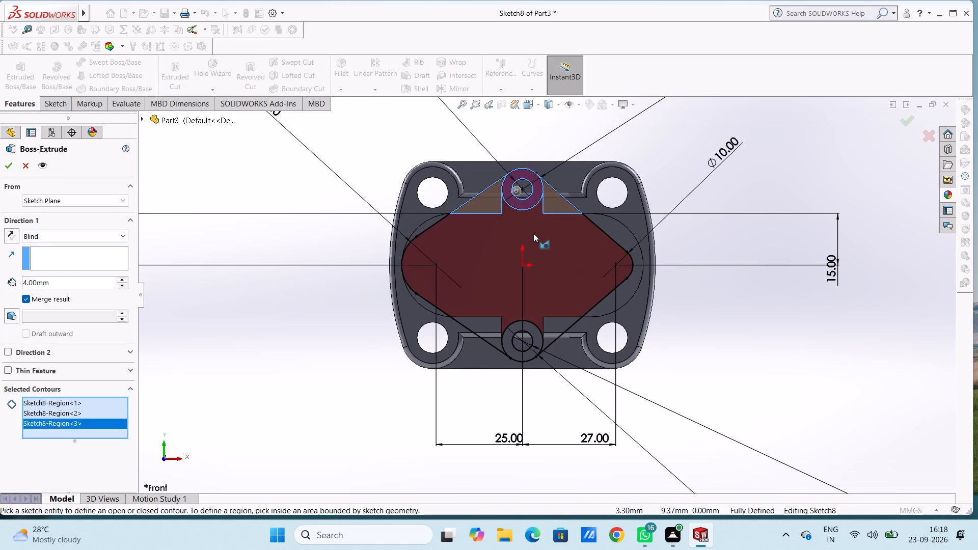
click(533, 233)
click(488, 334)
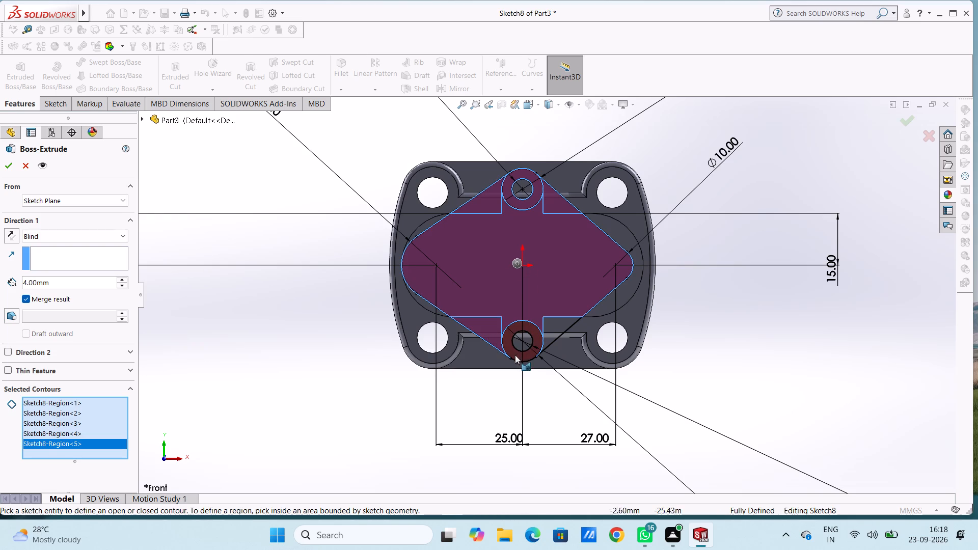
click(517, 358)
click(550, 338)
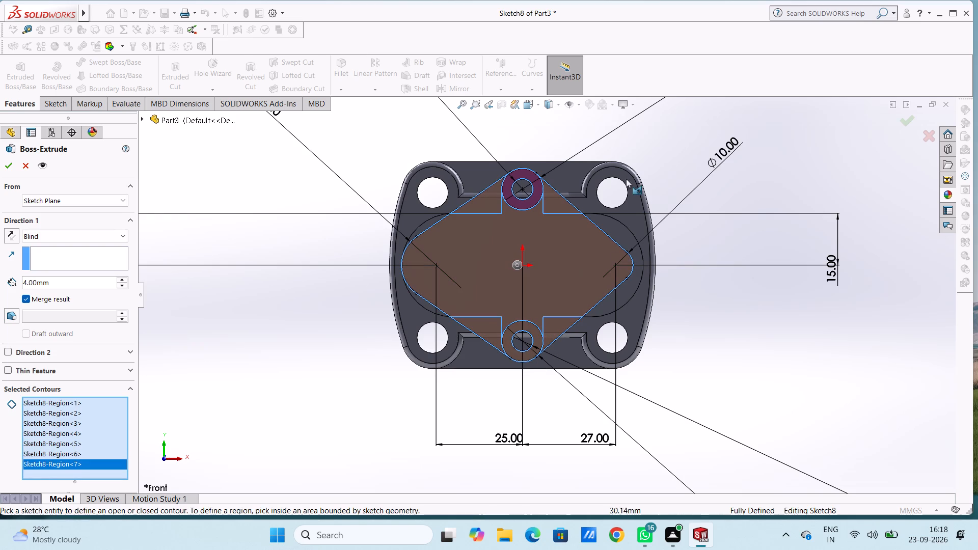
click(535, 178)
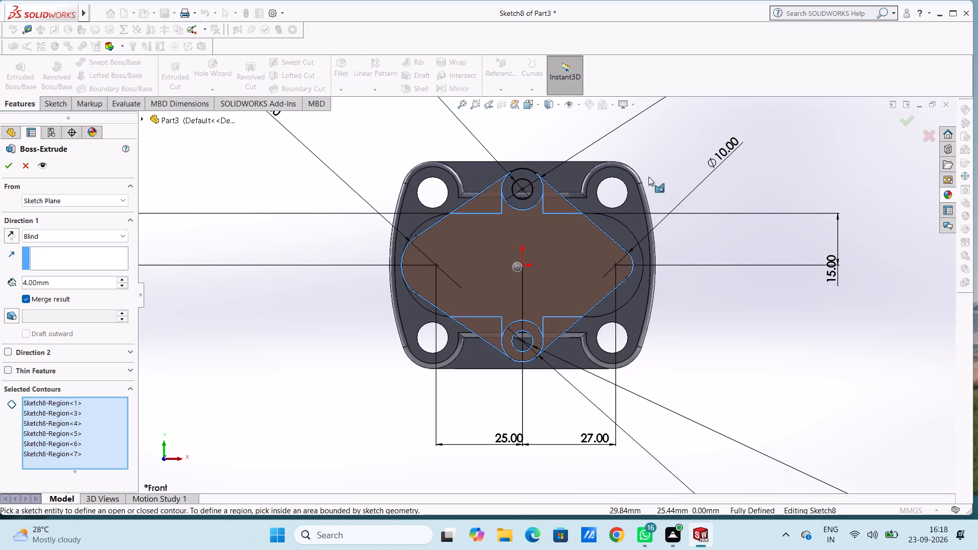
middle_drag(768, 173, 751, 194)
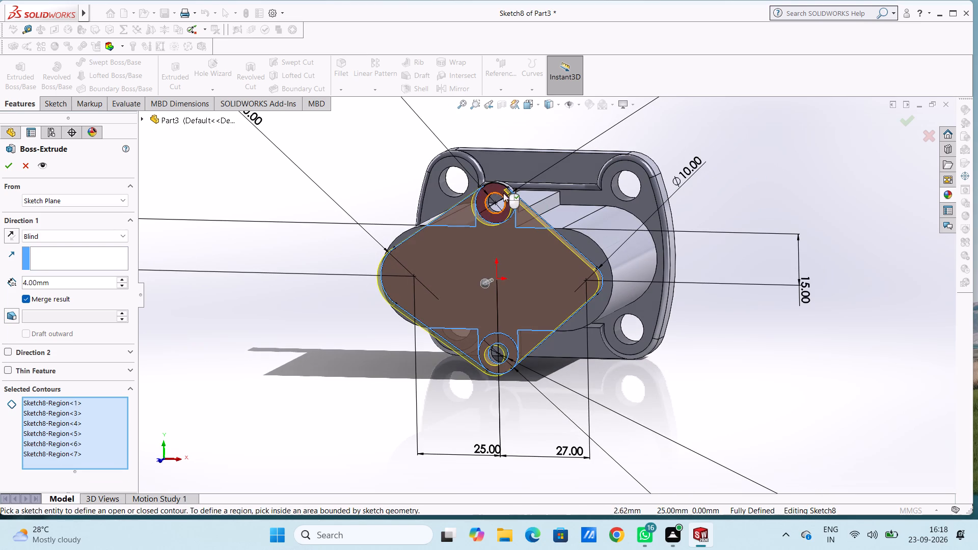
click(499, 190)
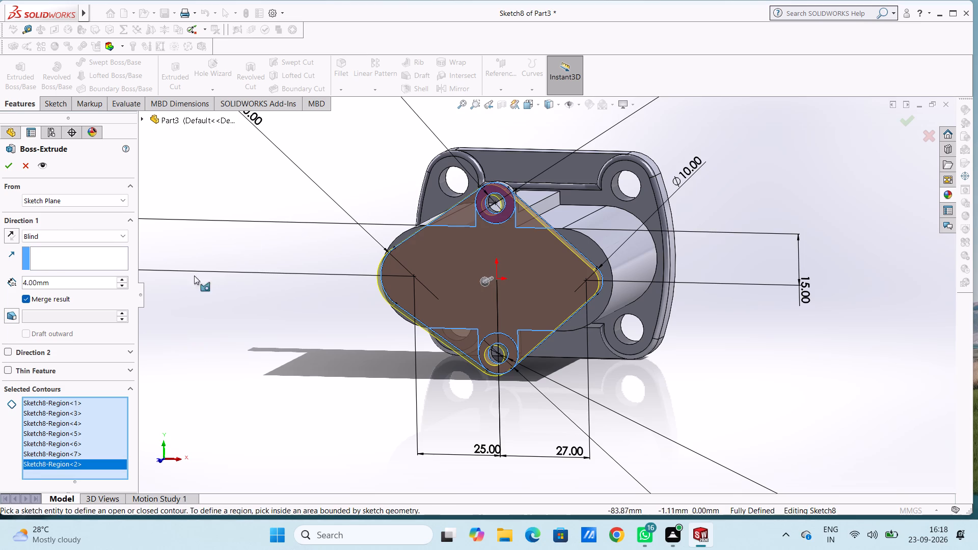
click(7, 167)
click(183, 185)
Start a new sketch on the front face of the diamond-shaped flange, viewed from the front.
middle_drag(223, 201, 198, 225)
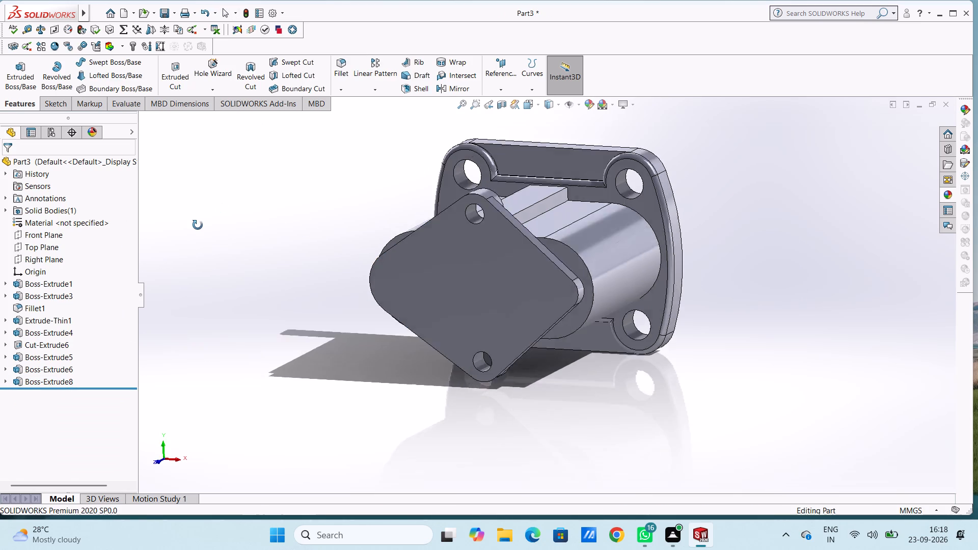
middle_drag(198, 225, 197, 242)
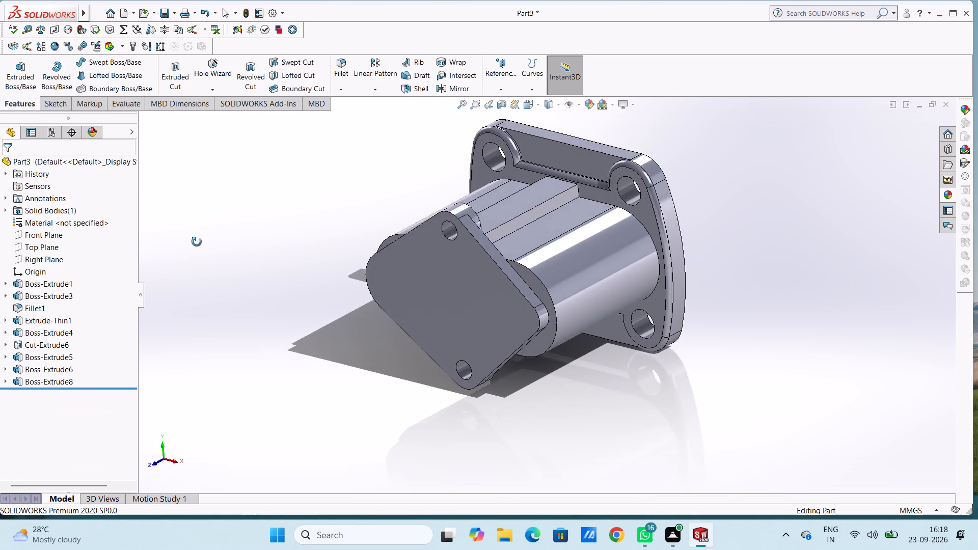
middle_drag(197, 242, 316, 289)
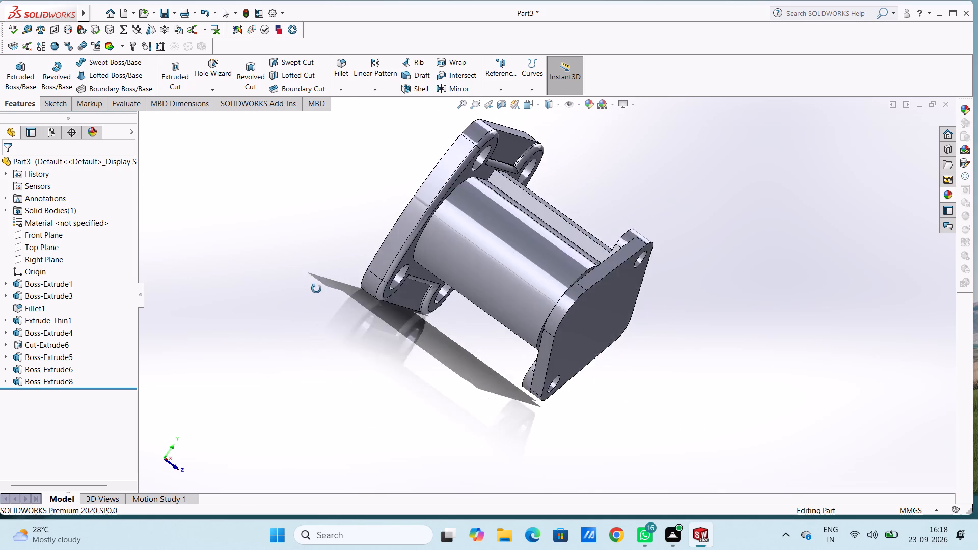
middle_drag(316, 289, 352, 362)
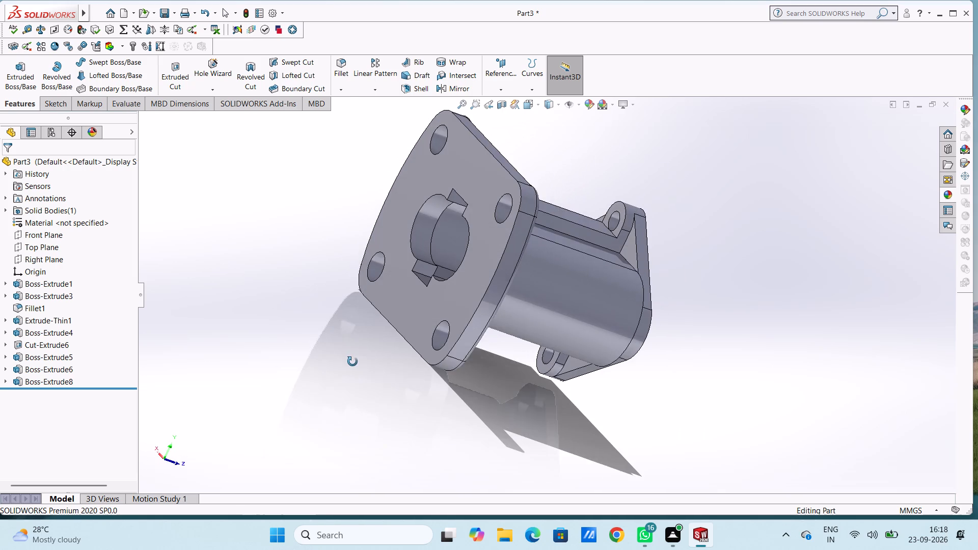
middle_drag(352, 362, 260, 333)
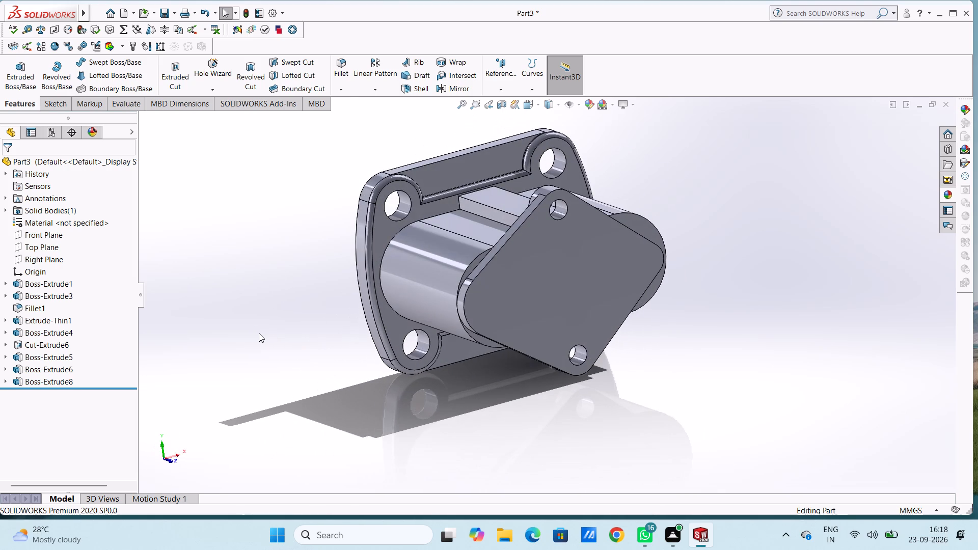
key(ctrl+1)
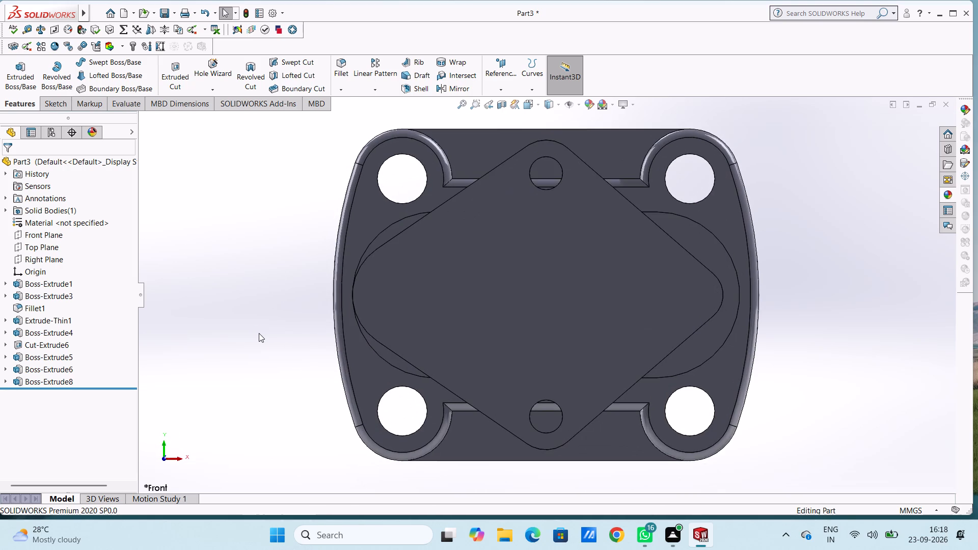
click(530, 281)
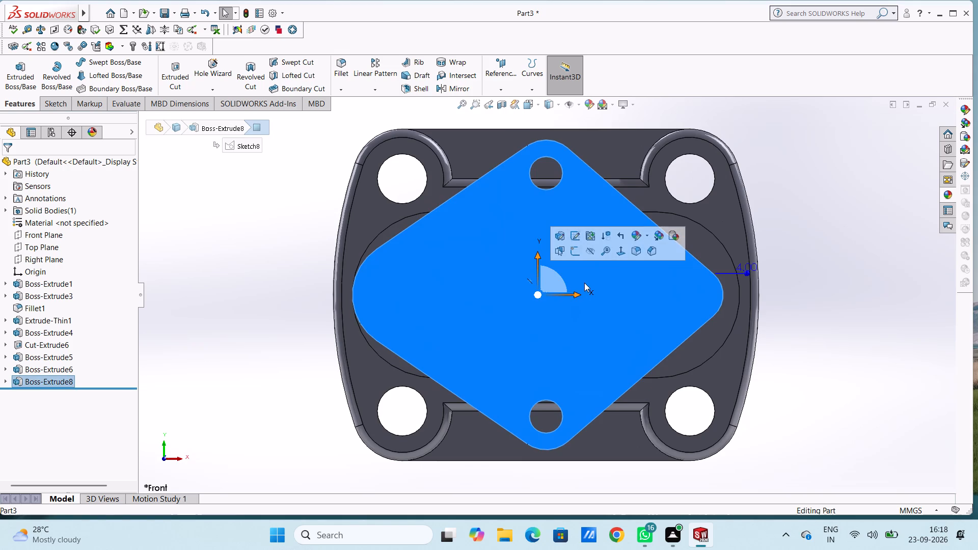
click(575, 254)
click(243, 231)
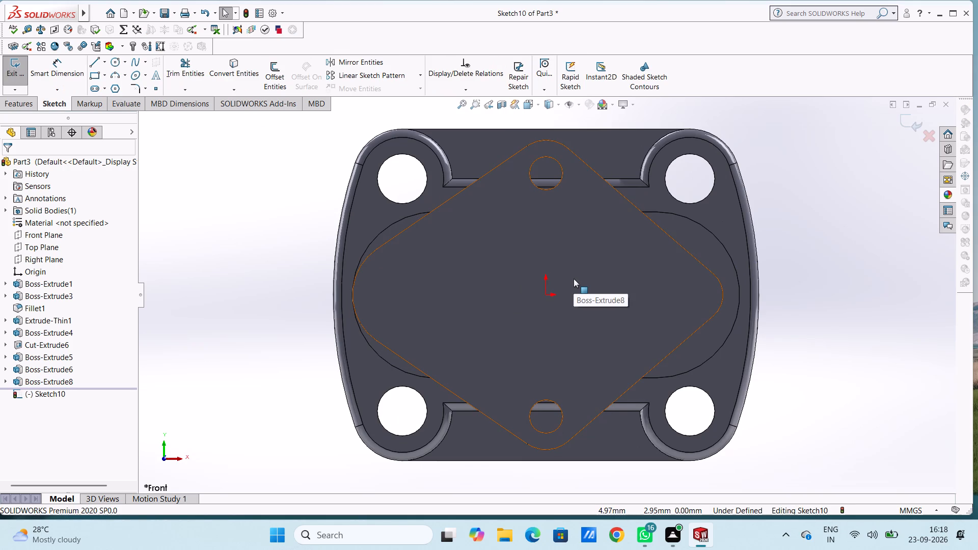
Draw a three-point arc between the centres of the two lug holes, bulging toward +X, and dimension its radius as 25 mm.
scroll(574, 279, up, 3)
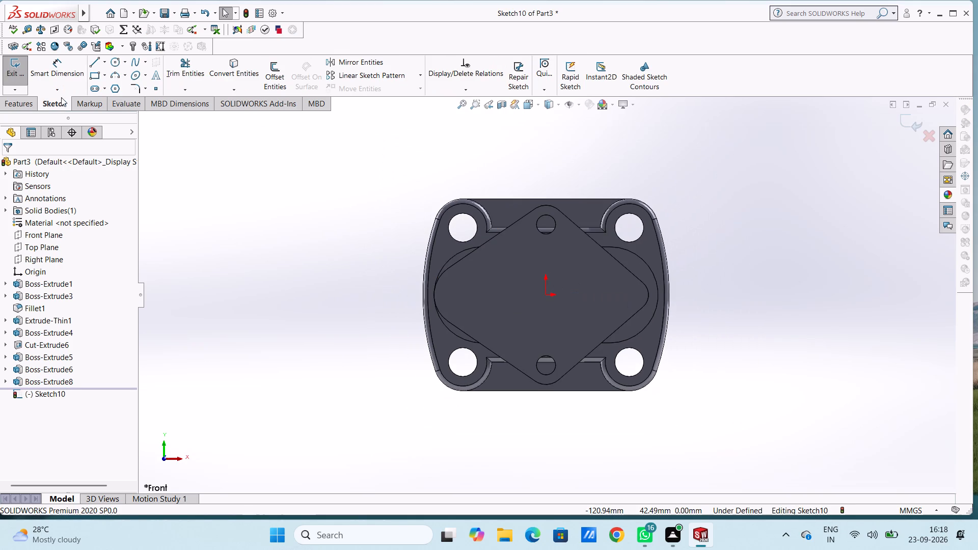
click(115, 76)
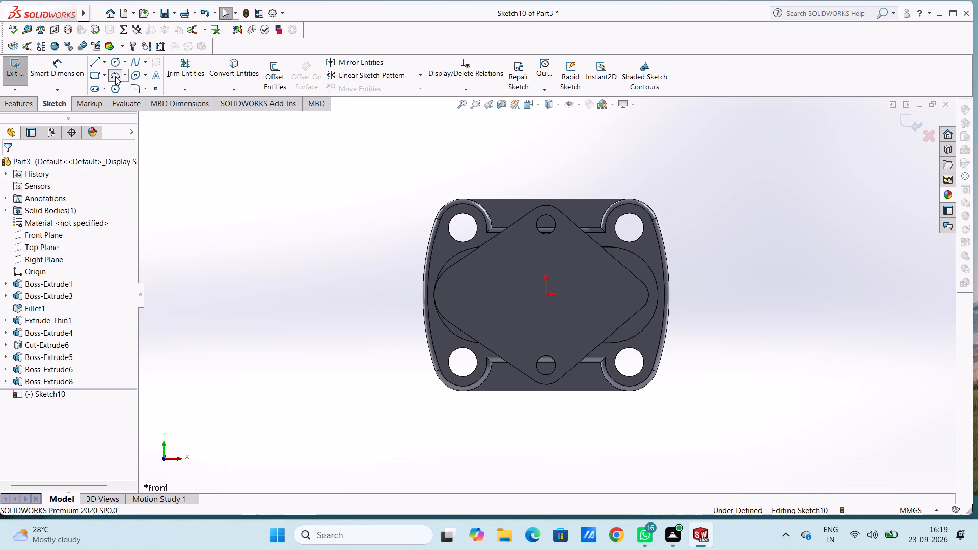
click(546, 224)
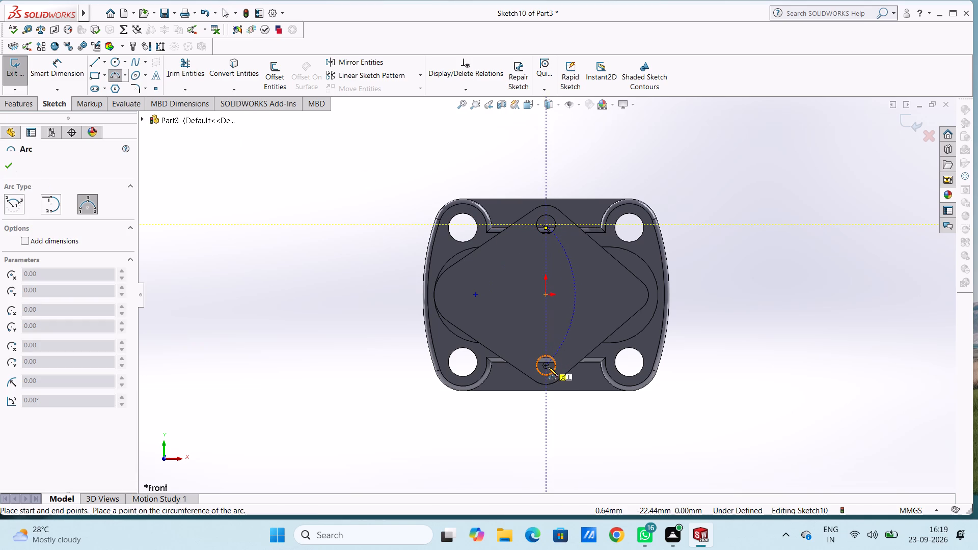
click(548, 365)
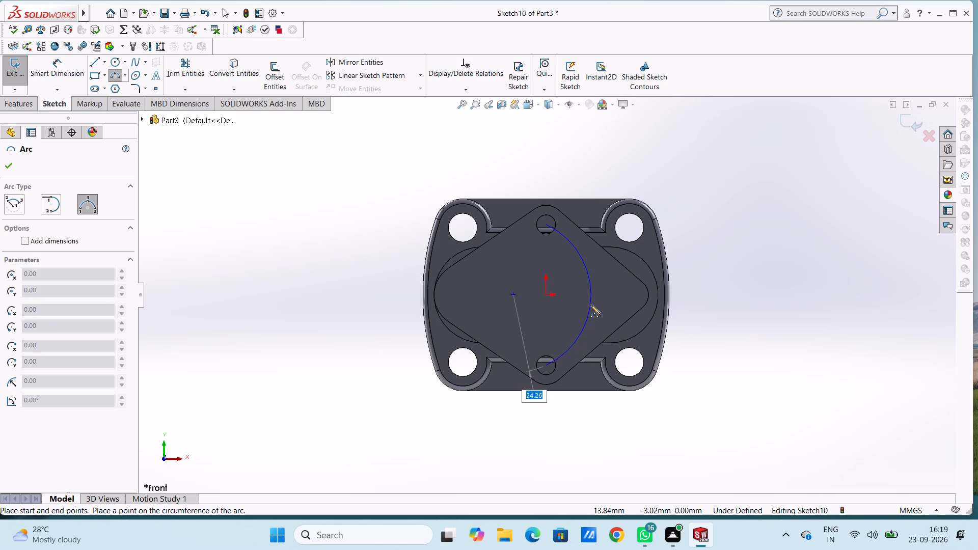
text(25)
key(Return)
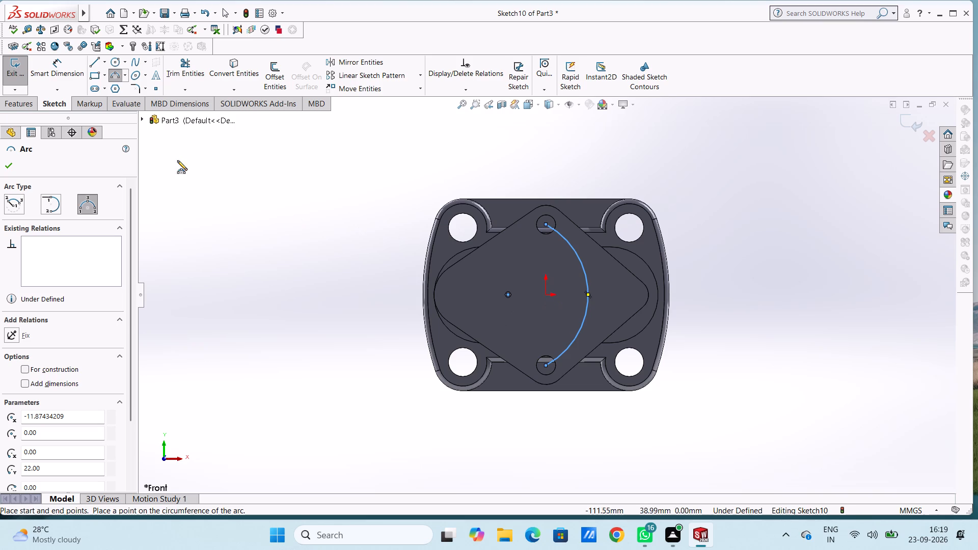
click(56, 63)
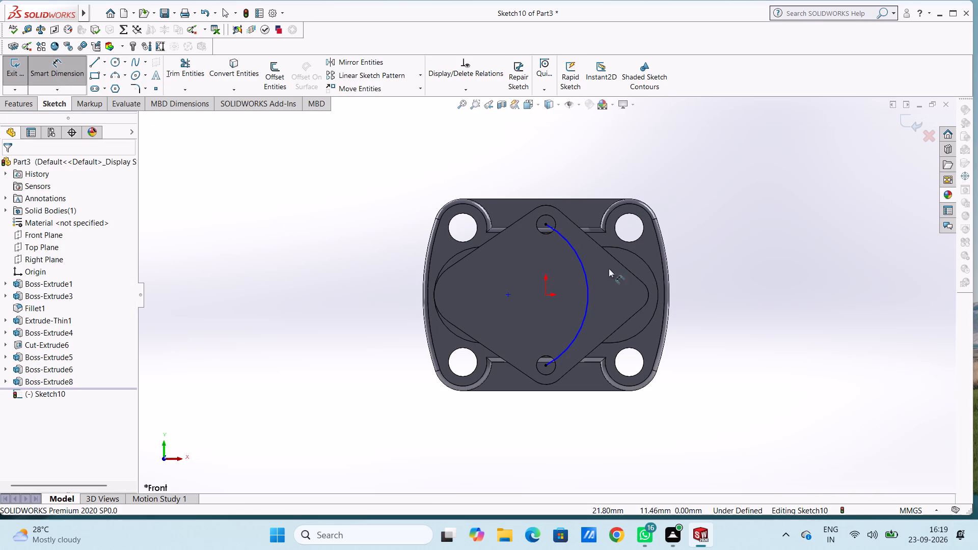
click(585, 282)
click(864, 260)
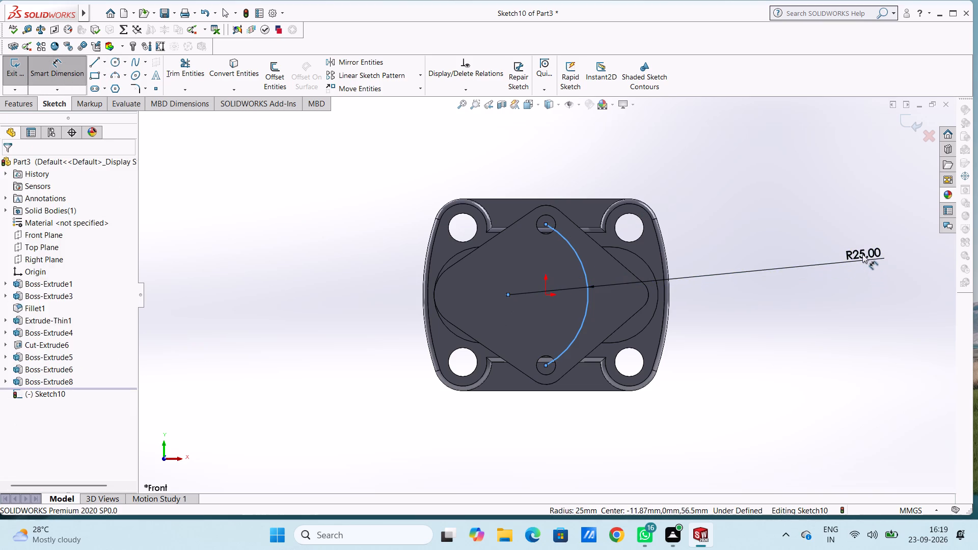
click(816, 245)
click(805, 204)
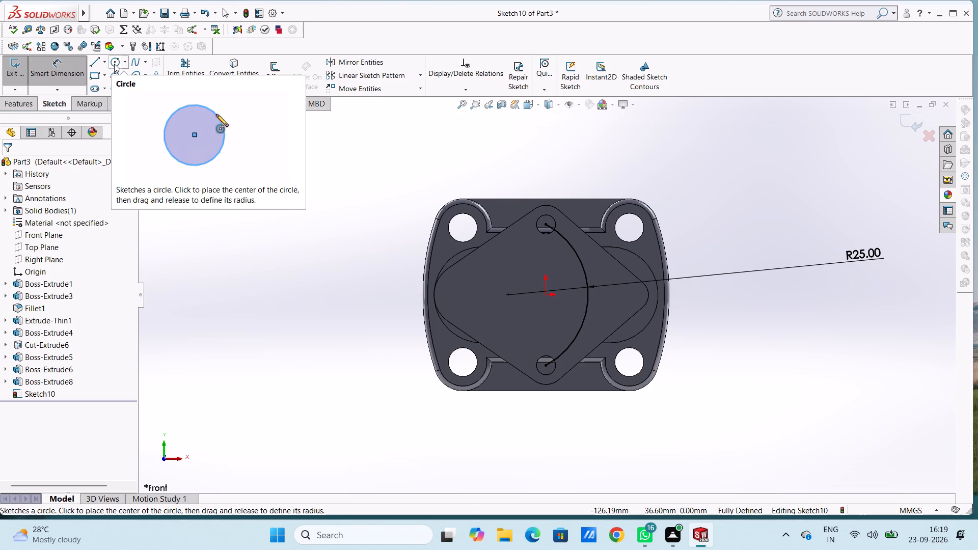
Draw a circle centred on the arc's upper endpoint, matching the lug hole, and dimension its diameter as 6 mm.
click(114, 64)
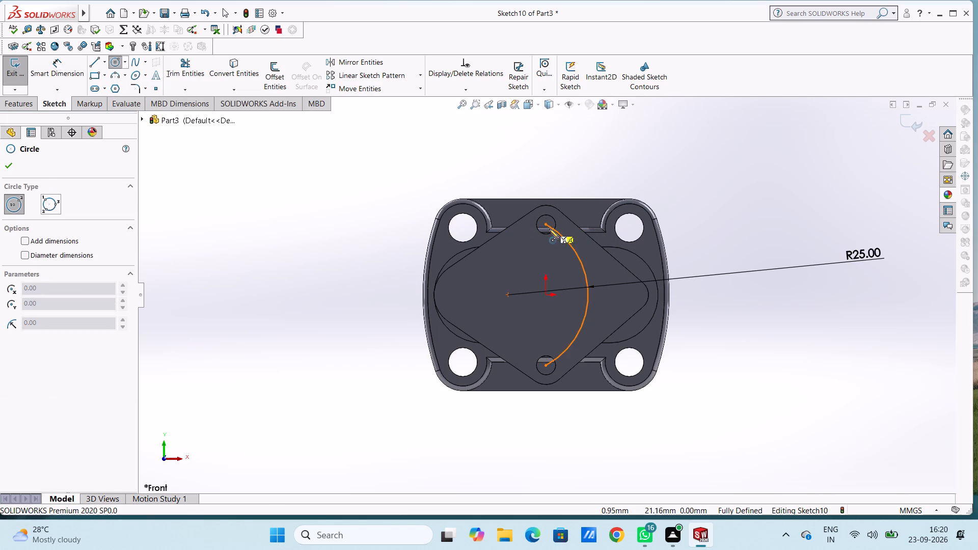
click(545, 222)
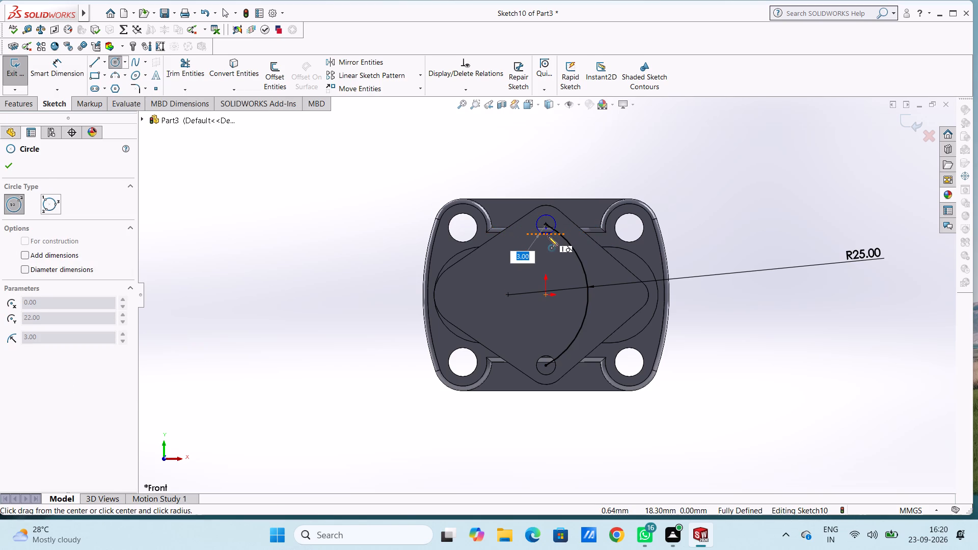
click(548, 236)
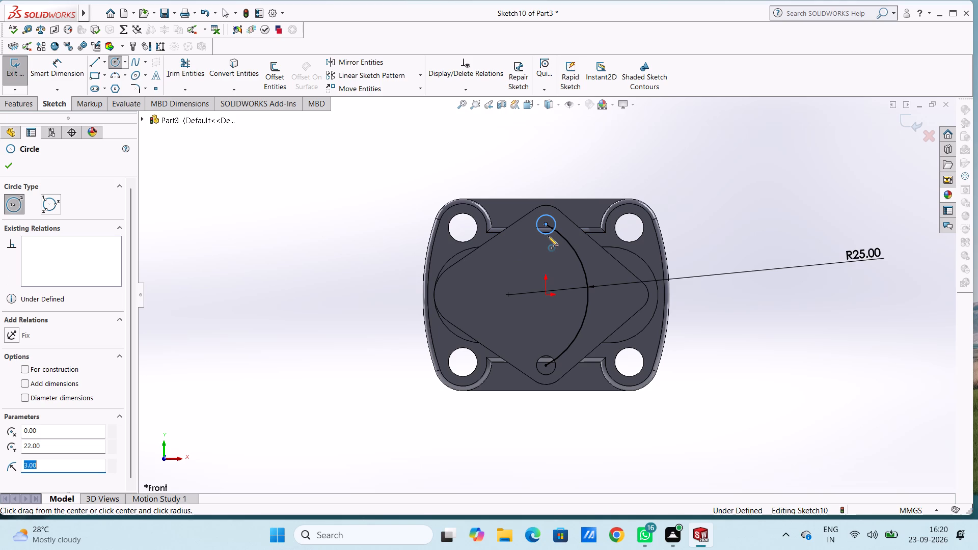
key(Escape)
key(Escape)
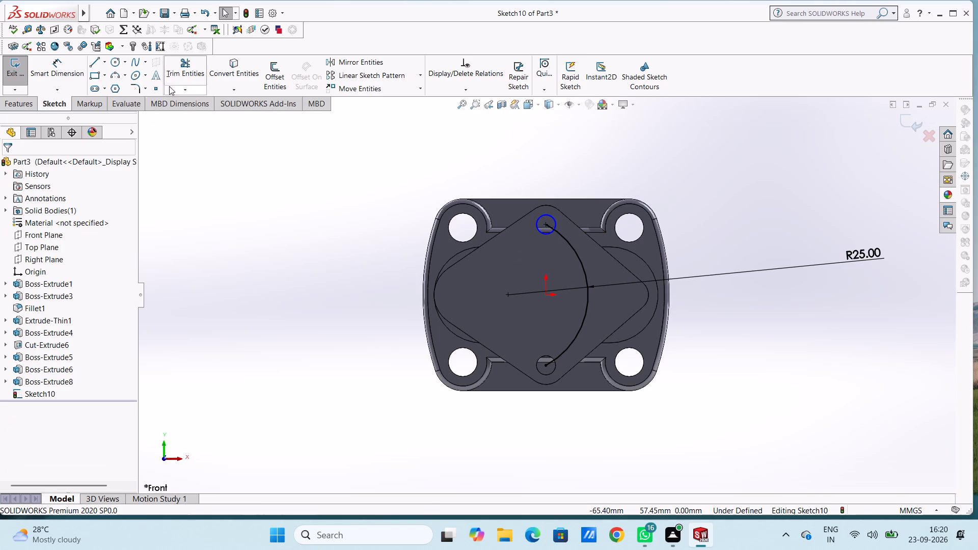
click(61, 61)
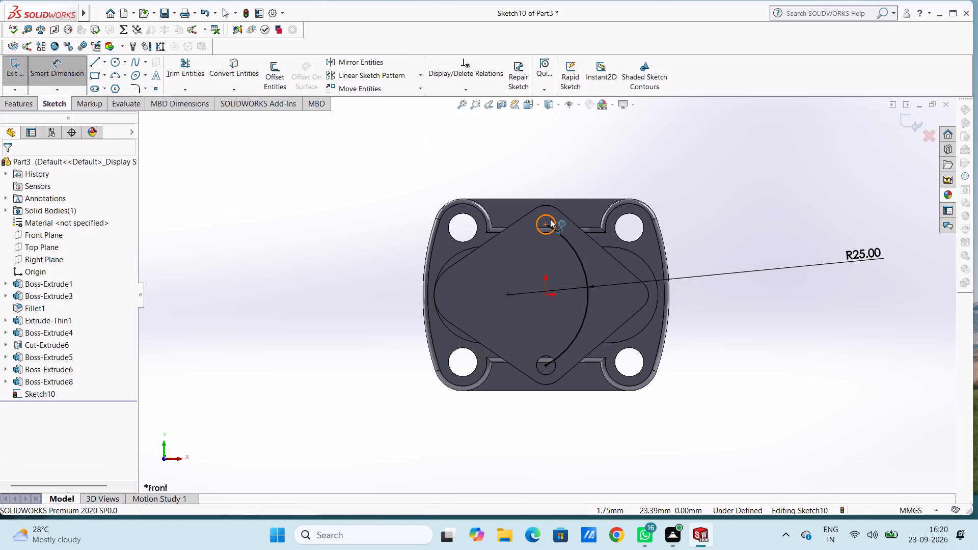
click(554, 216)
click(784, 173)
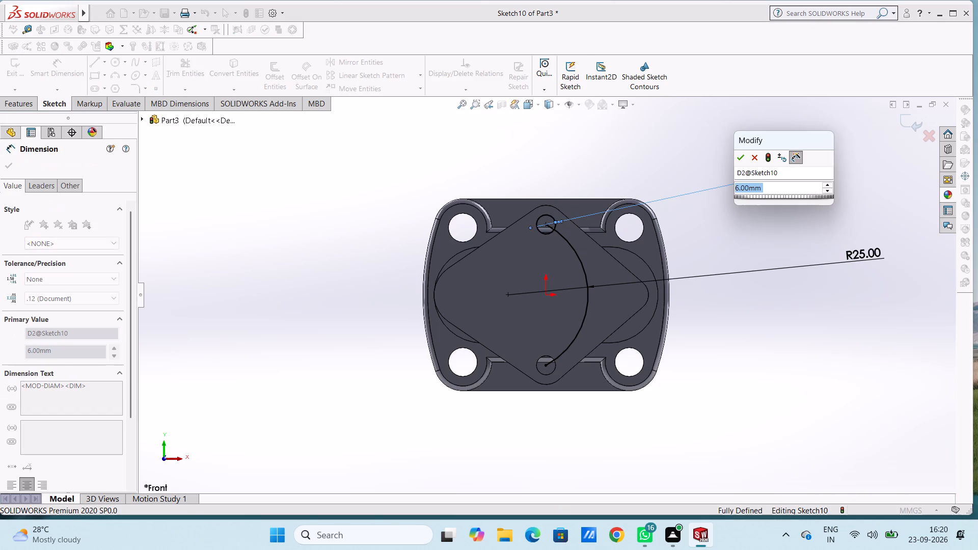
click(741, 162)
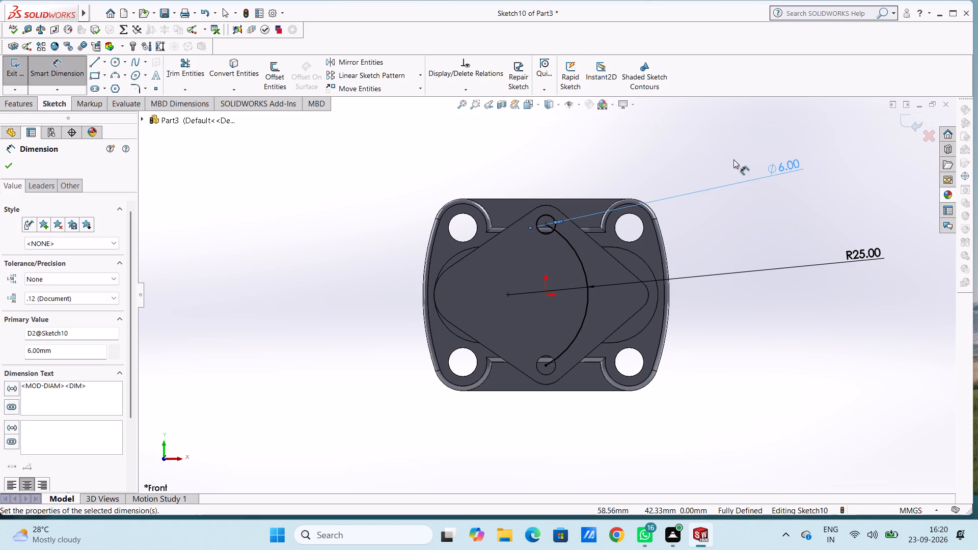
key(Escape)
key(Escape)
key(Escape)
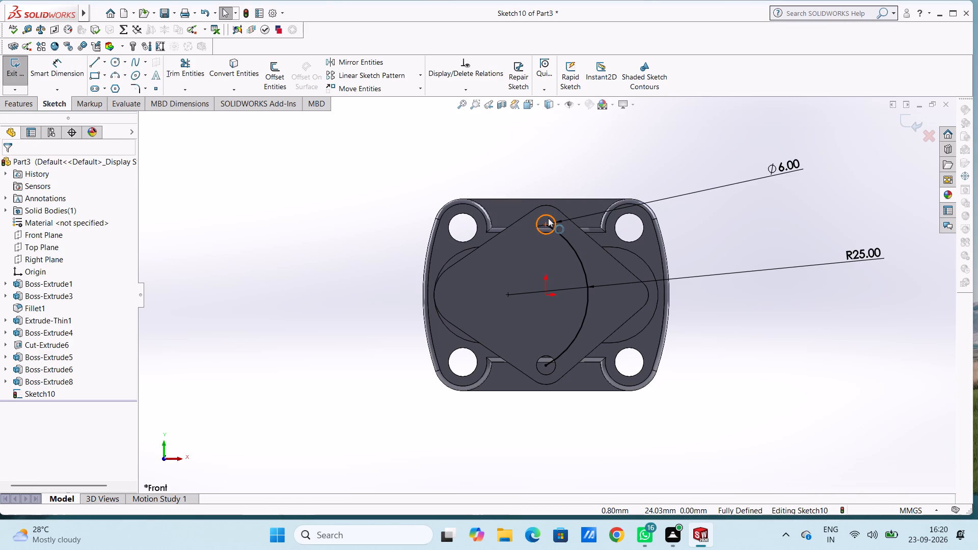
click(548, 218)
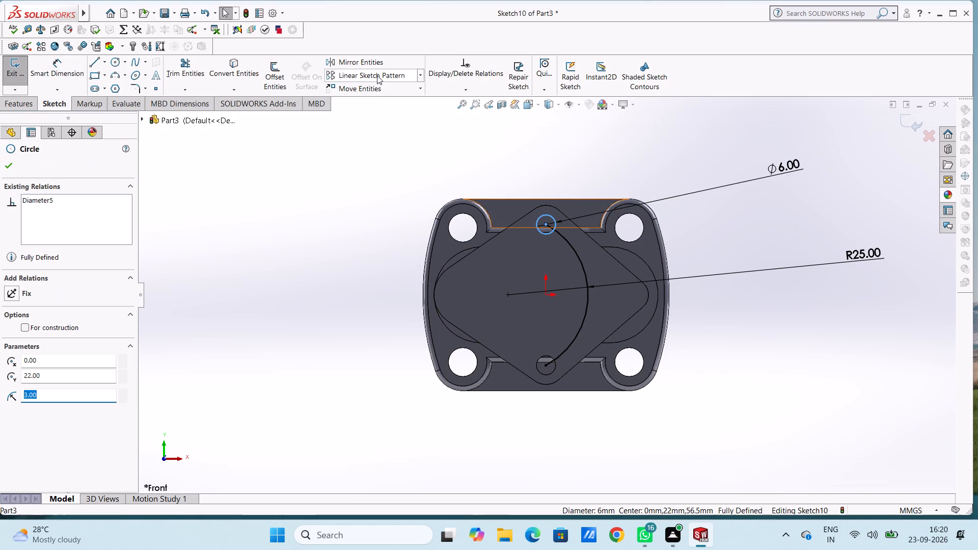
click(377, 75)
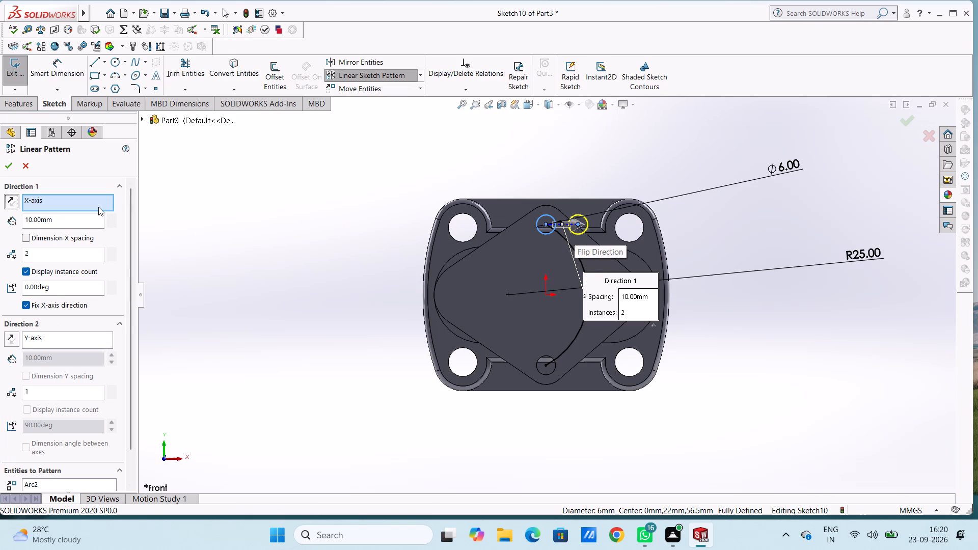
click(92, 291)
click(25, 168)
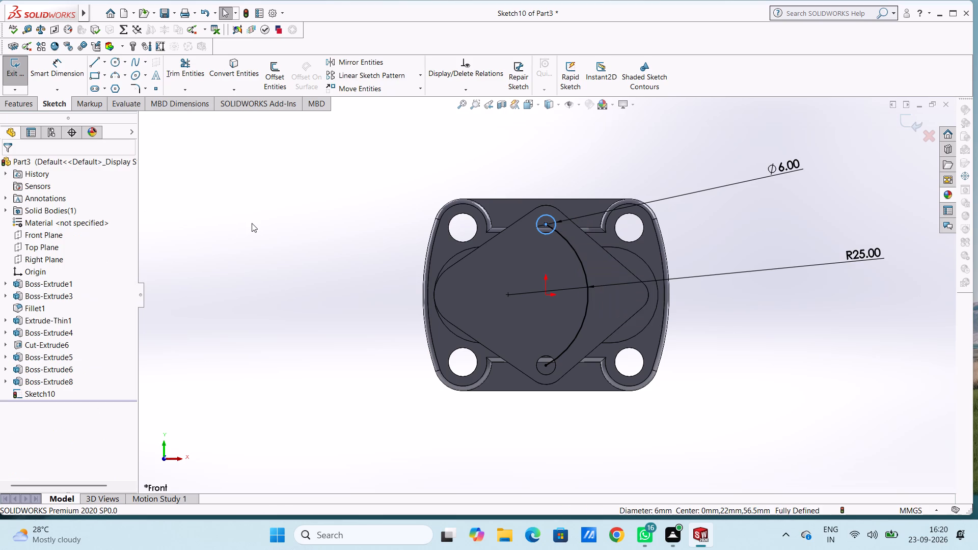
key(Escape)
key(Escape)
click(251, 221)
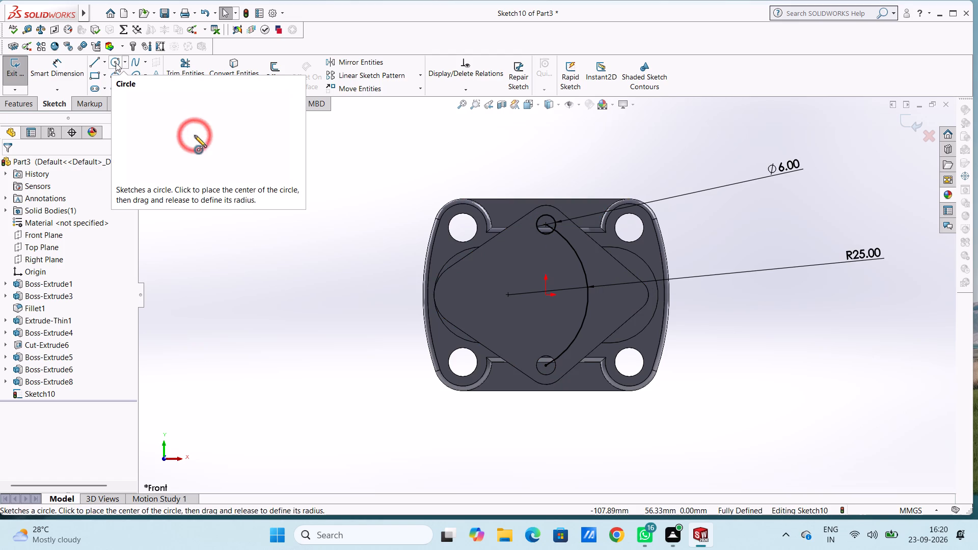
Draw a circle of 6 mm radius centred on the arc's midpoint, level with the origin.
click(116, 63)
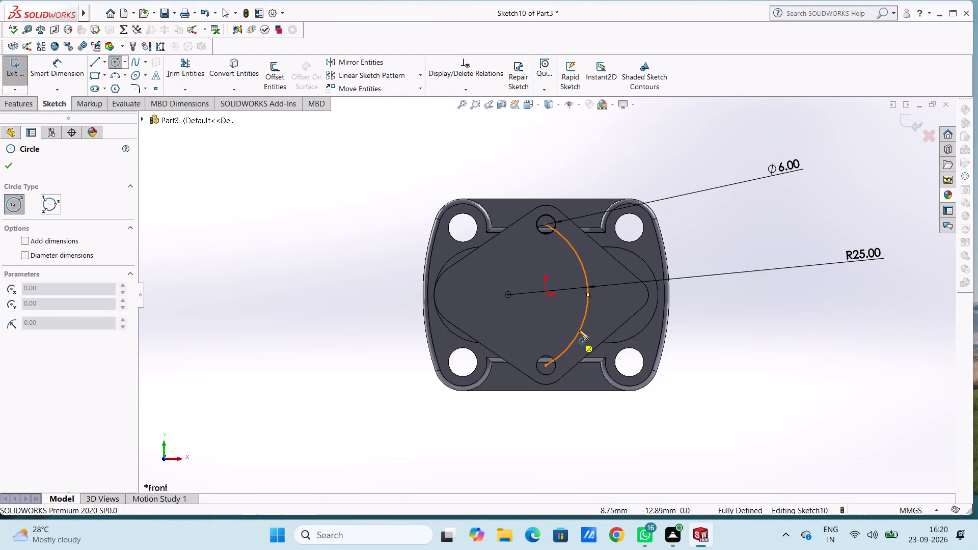
click(589, 294)
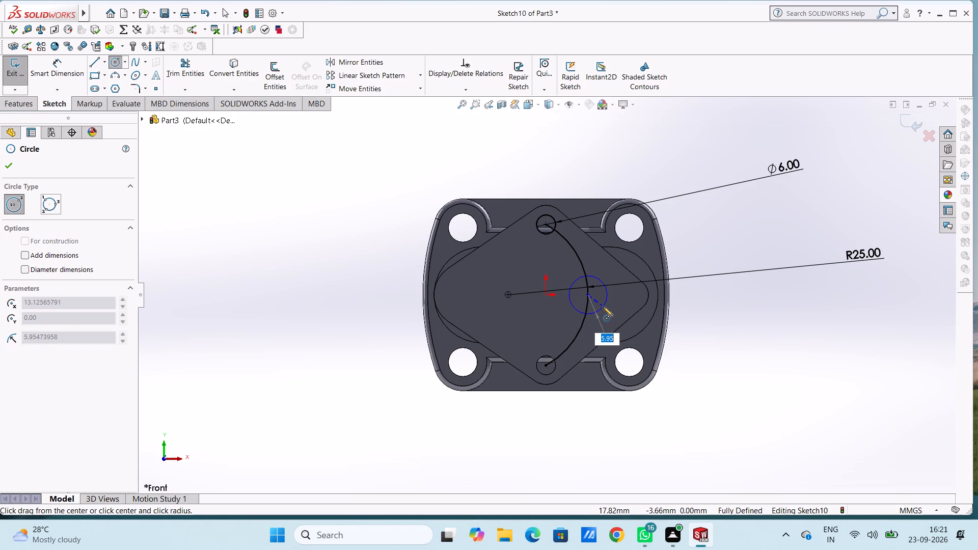
key(6)
key(Return)
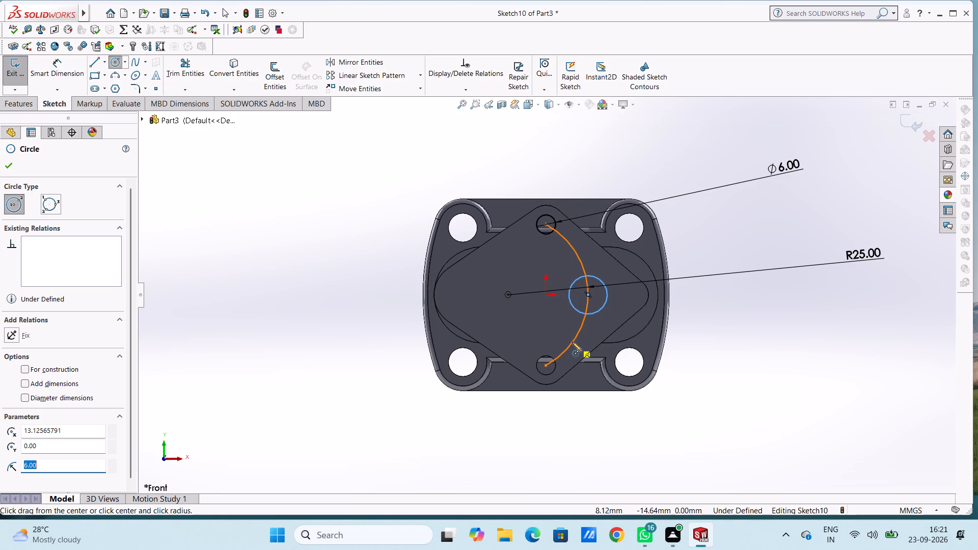
Draw a circle of 3 mm radius centred on the arc's lower half, about 8.3 mm along +X and 14.8 mm below the origin.
click(572, 342)
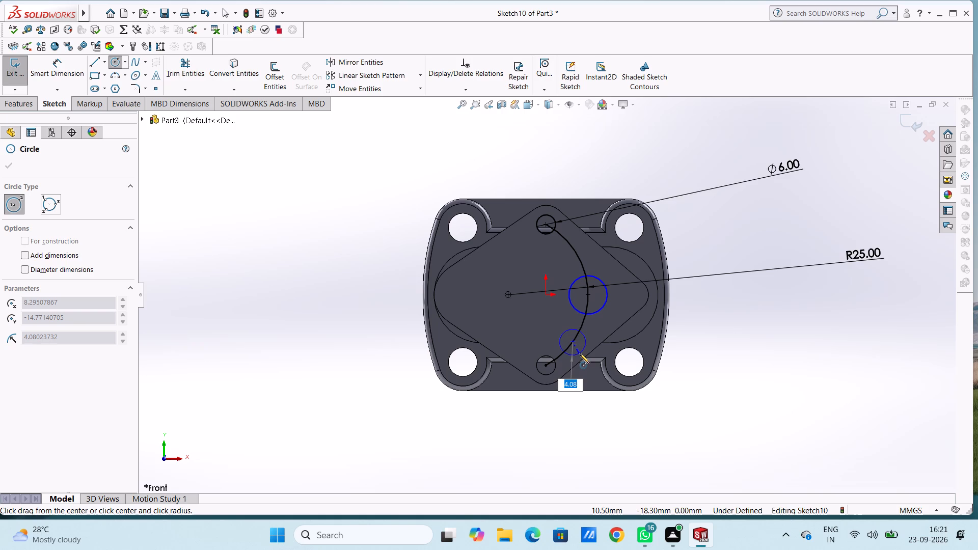
key(3)
key(Return)
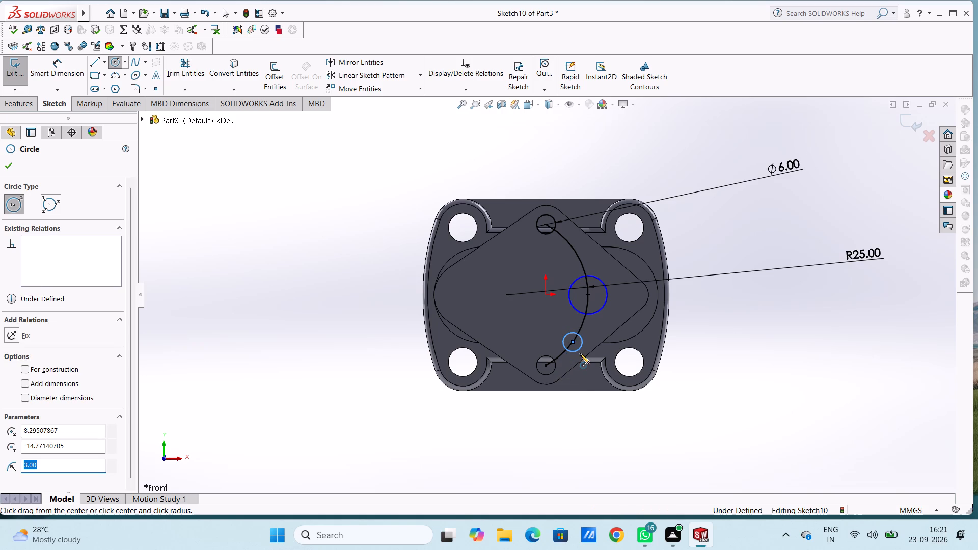
Draw a circle of 3 mm radius centred on the arc's upper half, about 8.3 mm along +X and 14.8 mm above the origin.
click(574, 250)
key(3)
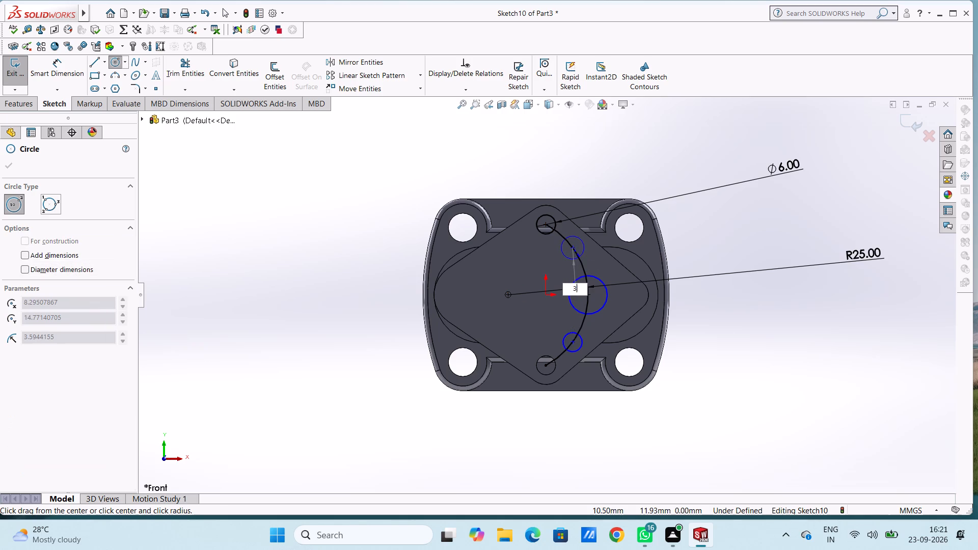
key(Return)
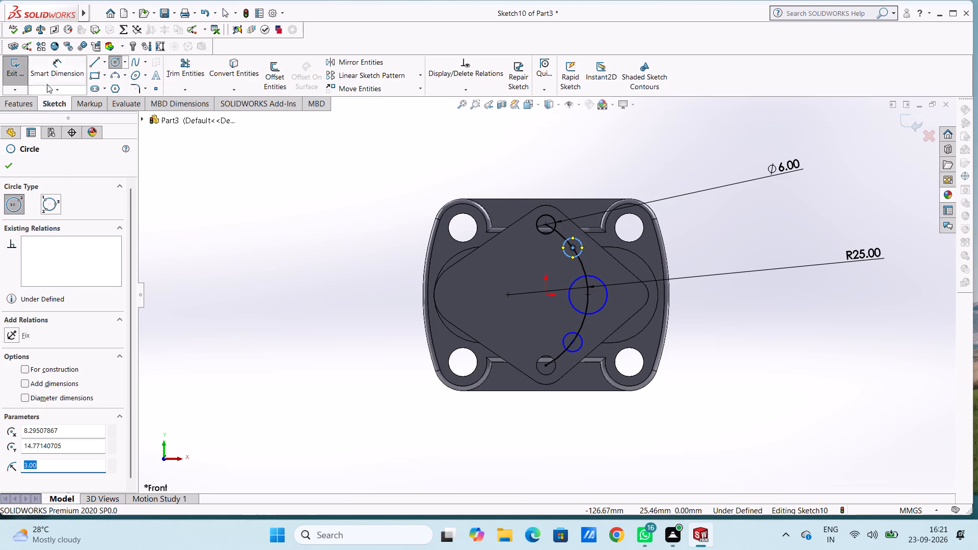
Add diameter dimensions to the two 3 mm radius circles on the arc's upper and lower halves.
click(55, 74)
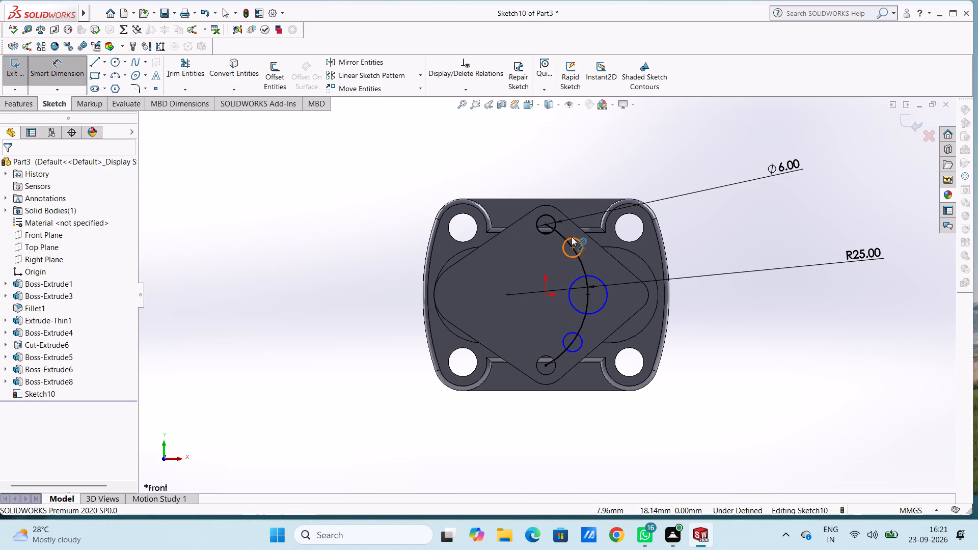
click(572, 237)
click(730, 141)
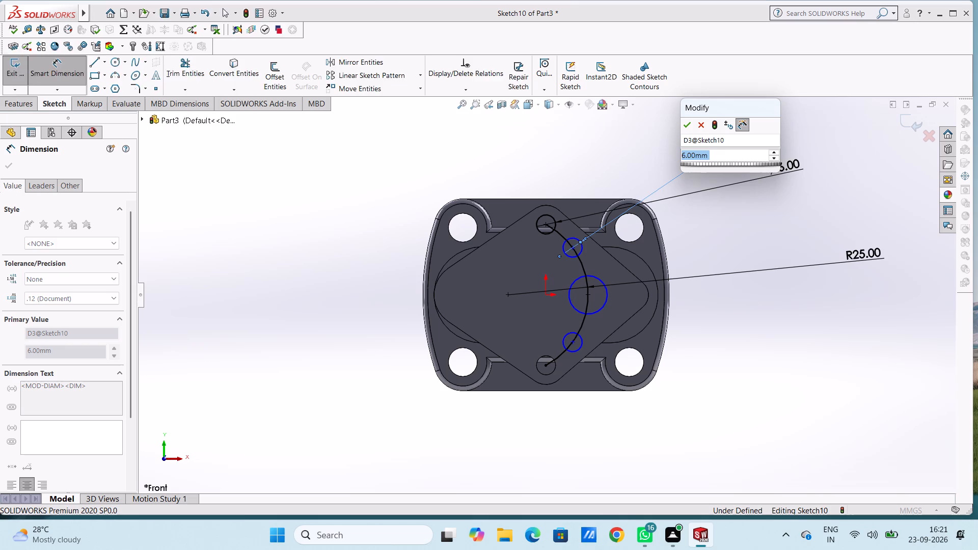
click(685, 126)
click(659, 133)
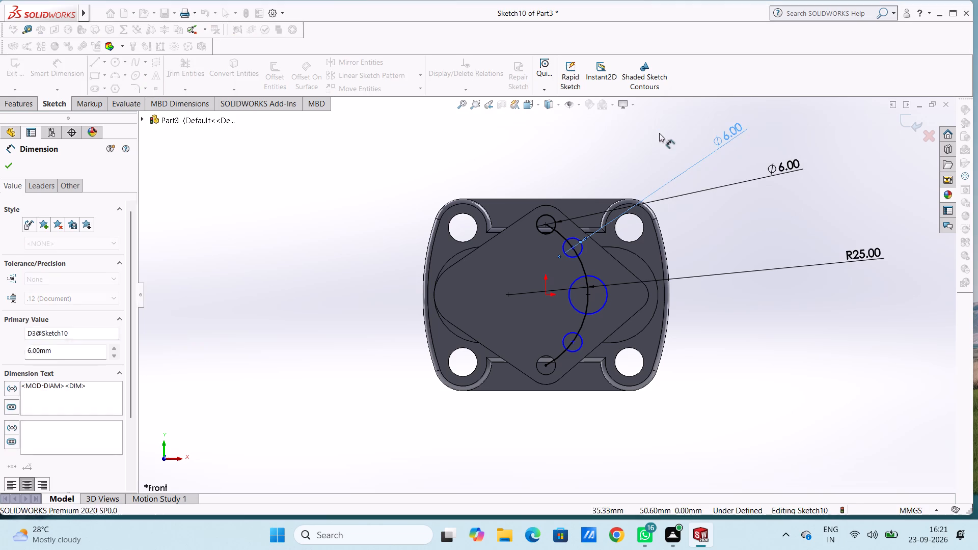
click(585, 342)
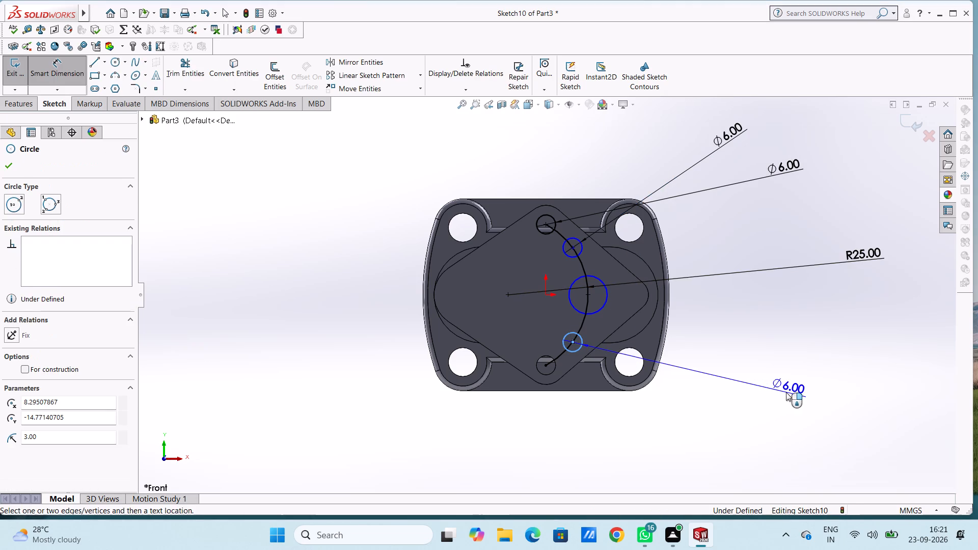
click(786, 392)
click(744, 379)
click(764, 328)
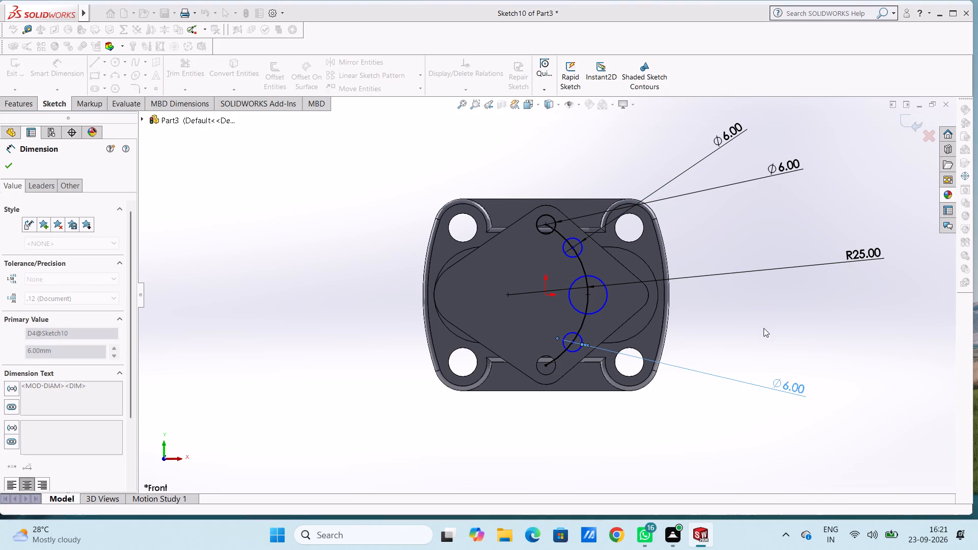
Dimension the diameter of the circle at the arc's midpoint as 10 mm.
click(604, 303)
click(850, 369)
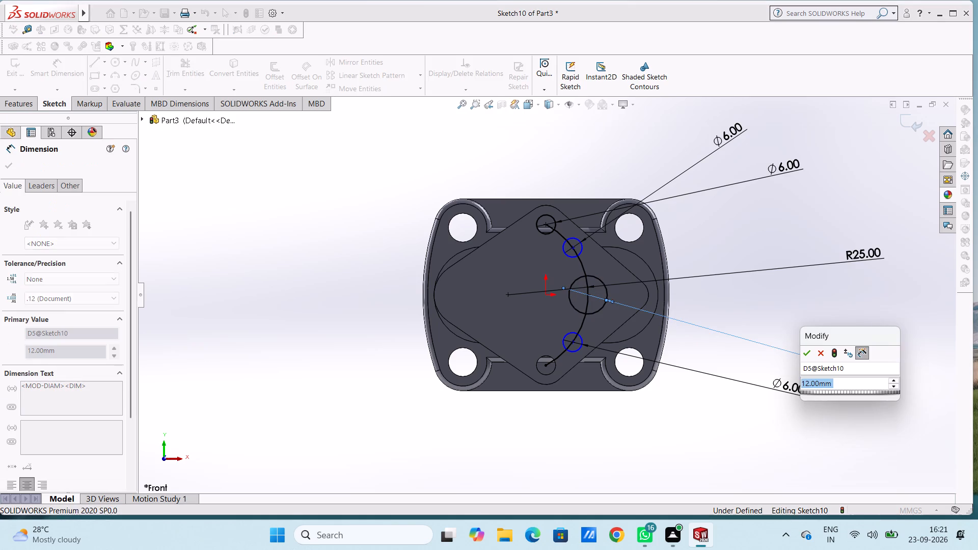
text(10)
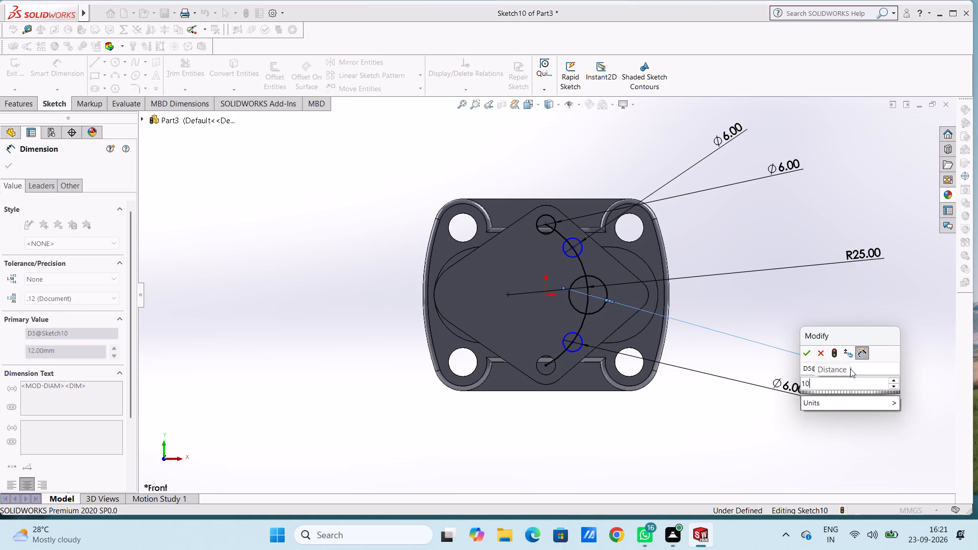
key(Return)
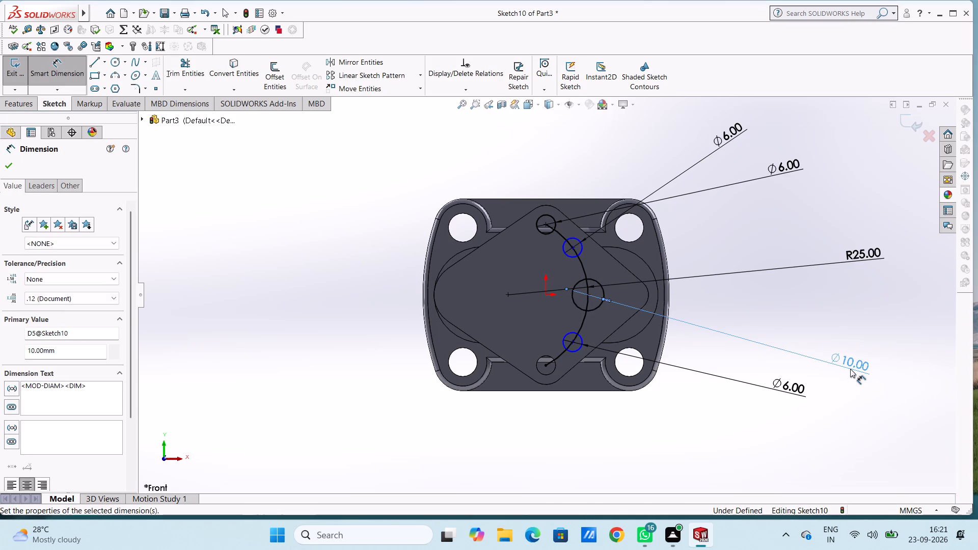
click(836, 334)
Set the diameter of the circle at the arc's midpoint to 8 mm.
double_click(851, 367)
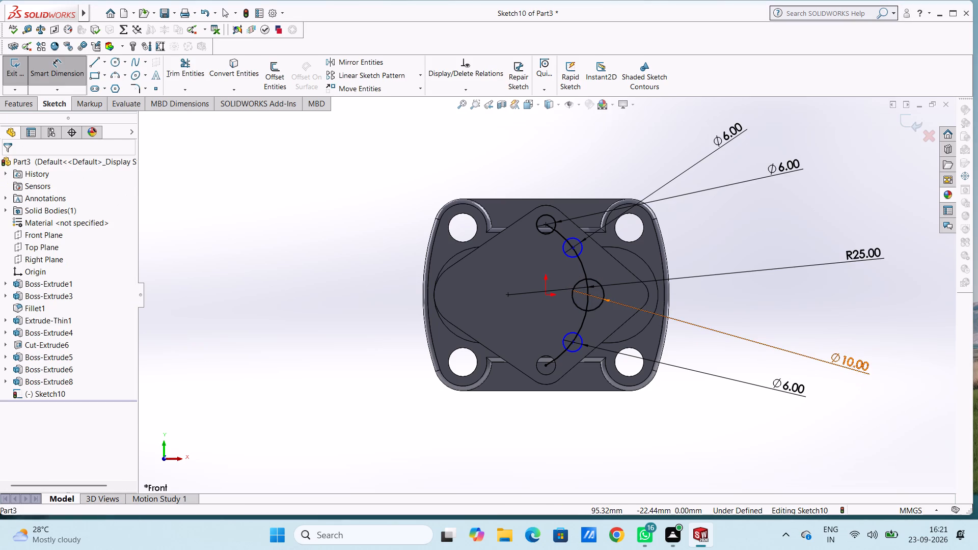
key(8)
key(Return)
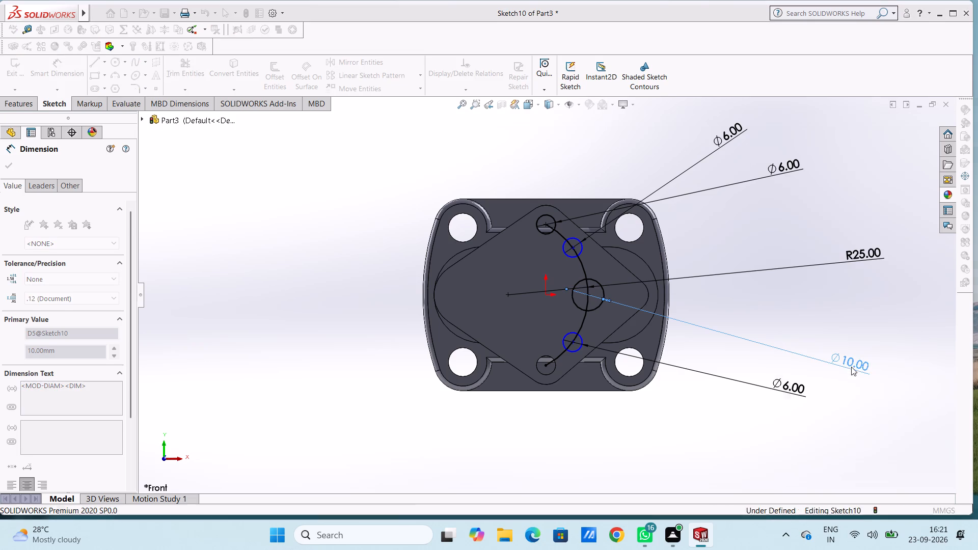
click(805, 313)
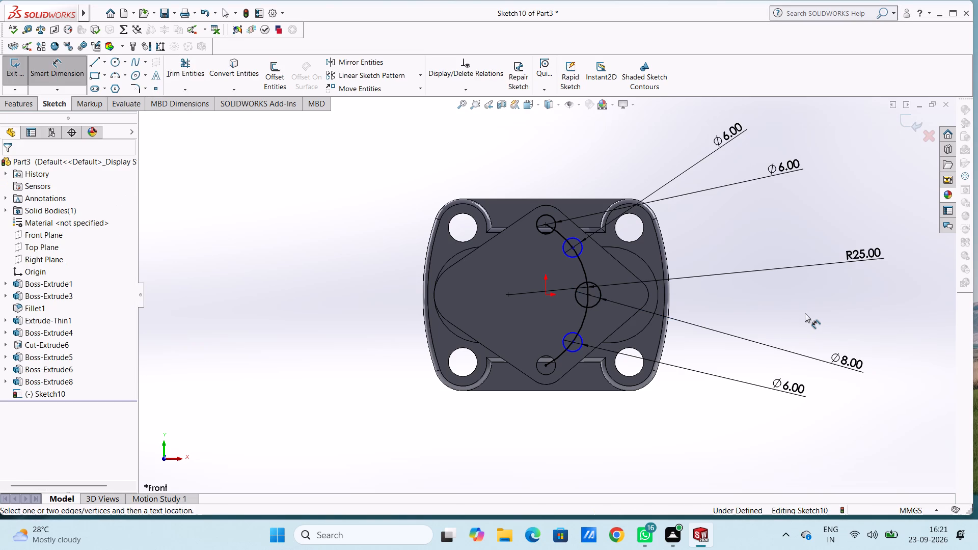
Delete the 25 mm radius arc running through the circle centres, along with its associated dimension.
click(586, 271)
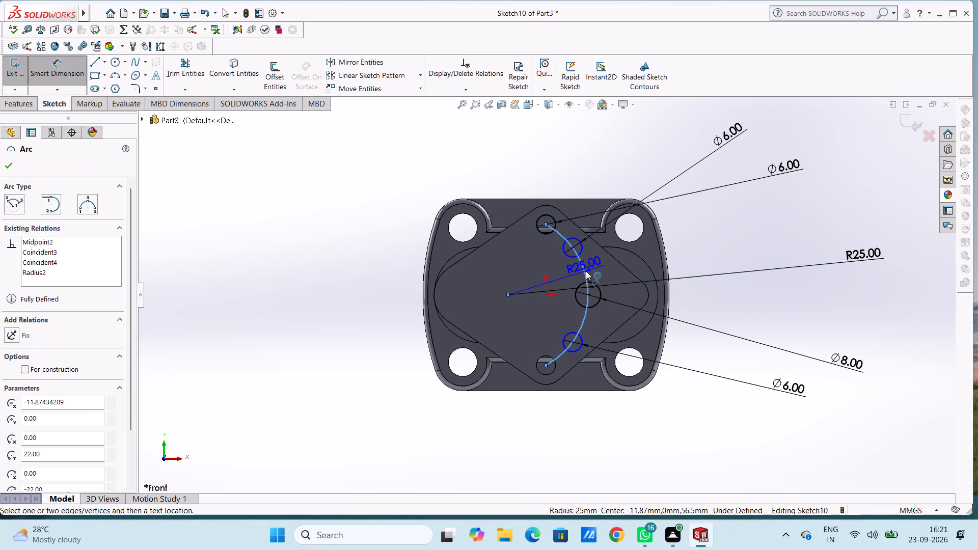
key(Delete)
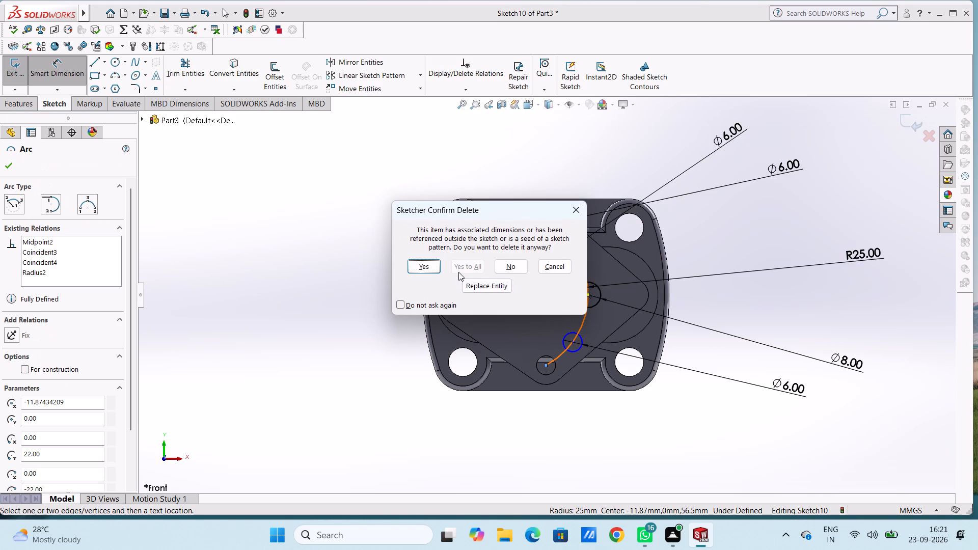
click(429, 267)
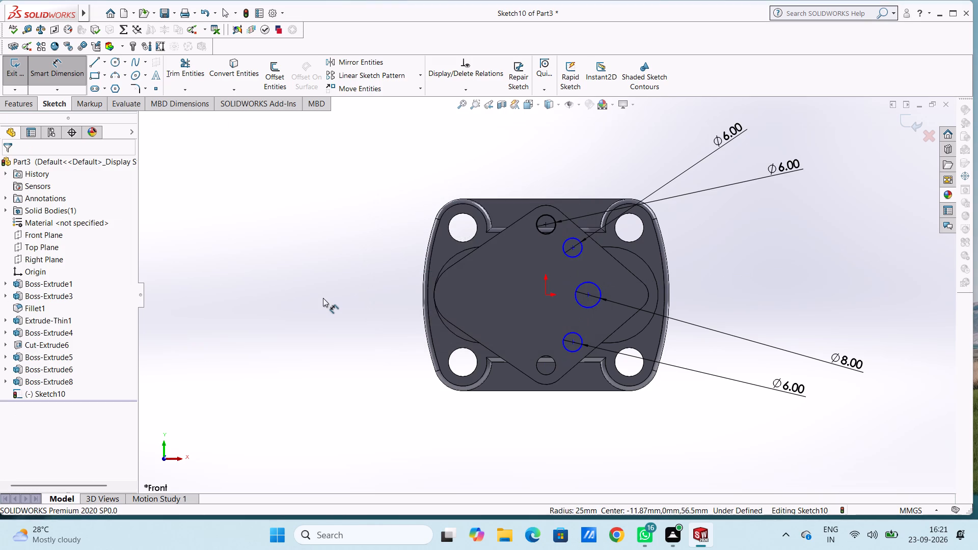
Dimension the aligned centre-to-centre distance between the circle at the upper lug hole and the neighbouring 6 mm circle.
click(546, 224)
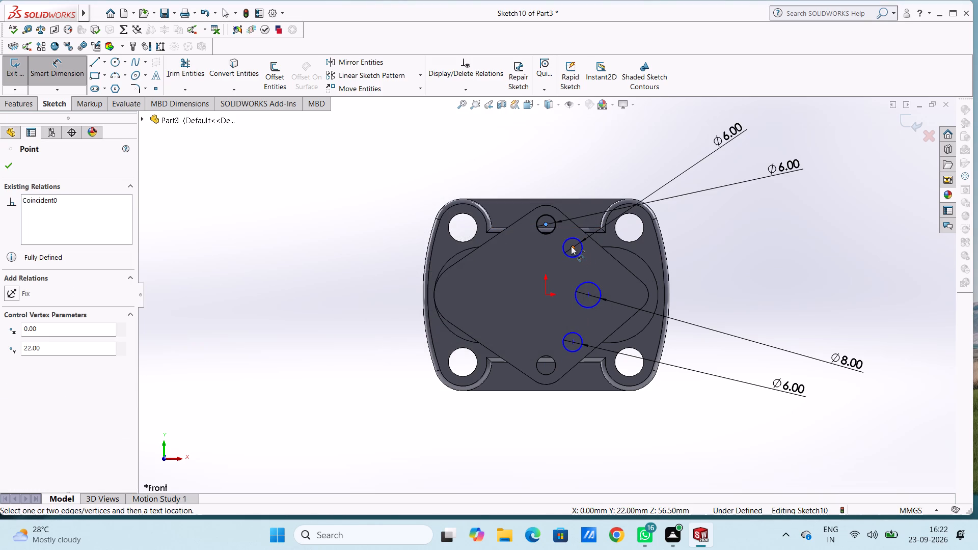
click(573, 247)
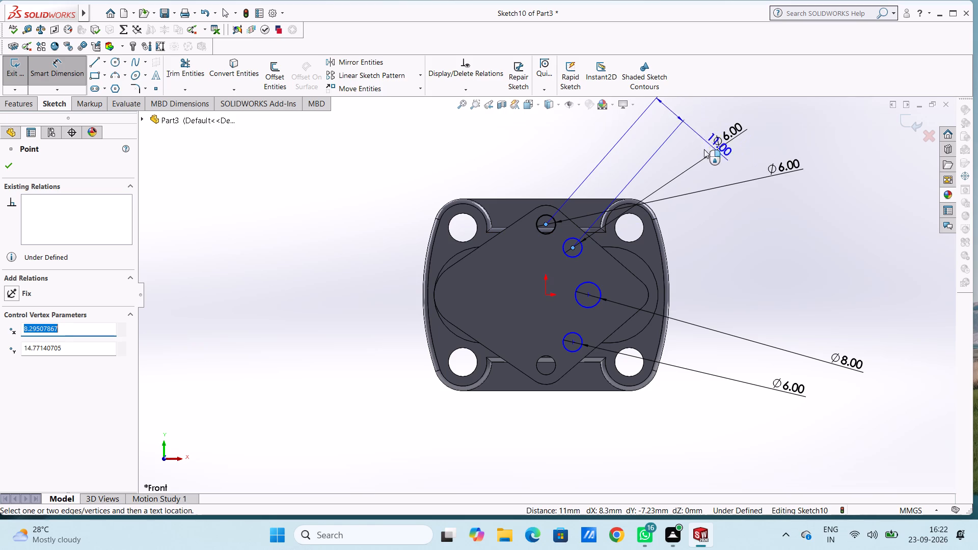
click(633, 171)
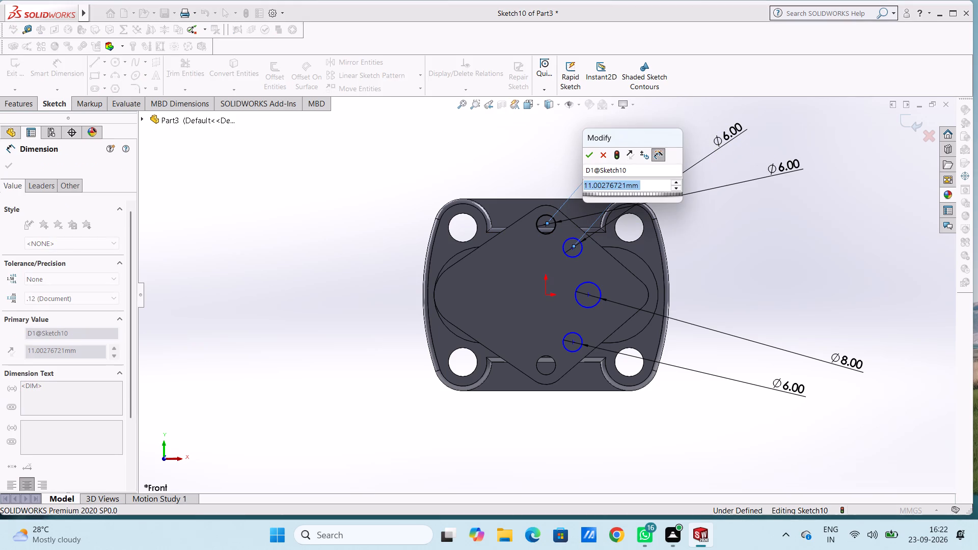
click(586, 156)
click(558, 155)
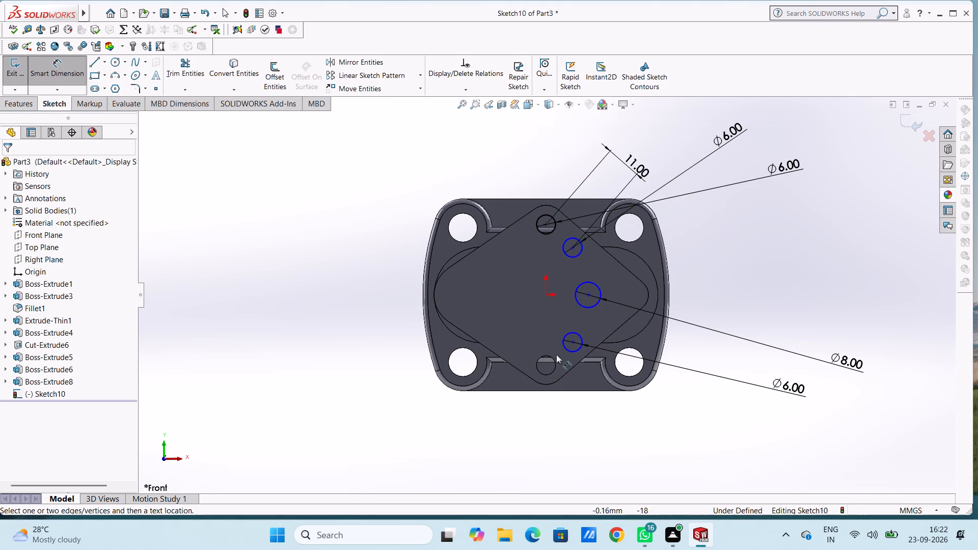
Dimension the aligned centre-to-centre distance between the lower 6 mm circle and the 8 mm circle.
click(574, 340)
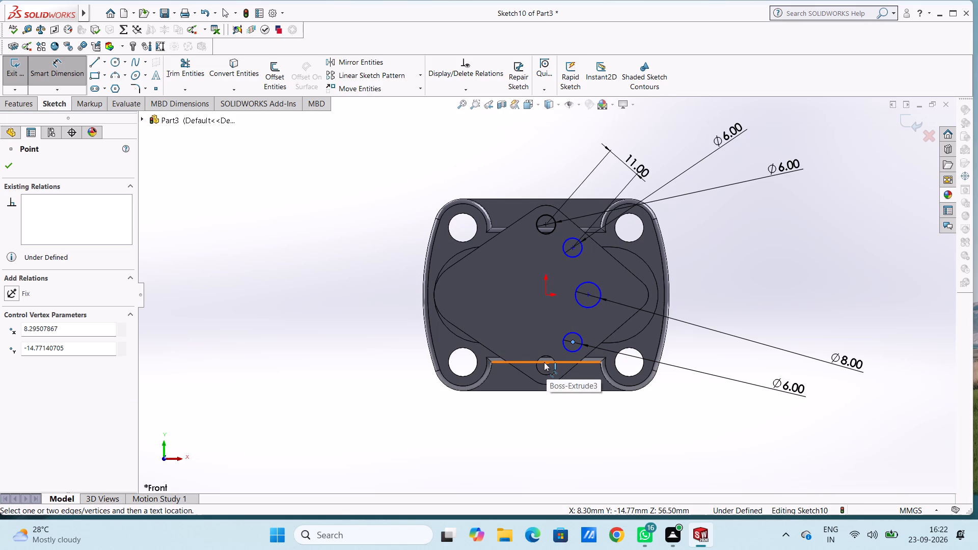
click(545, 362)
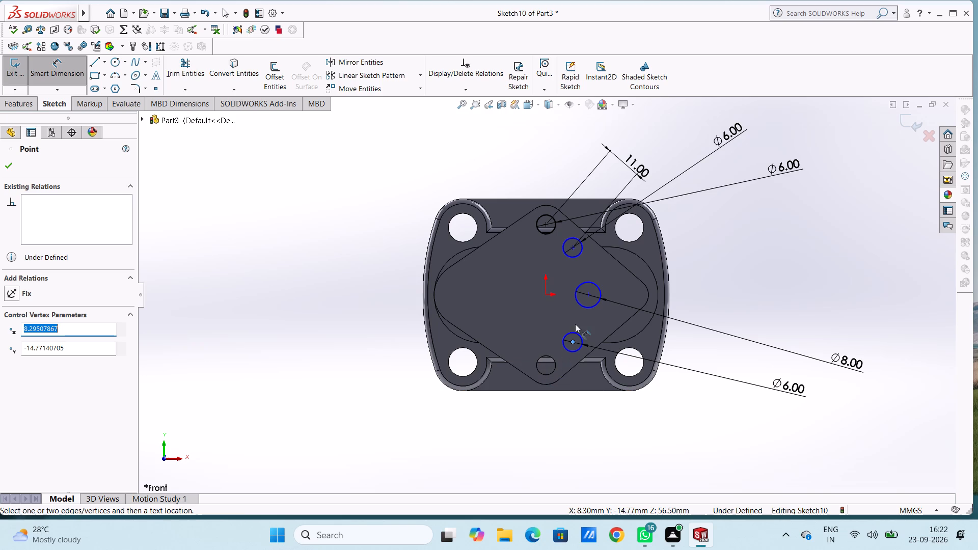
click(589, 297)
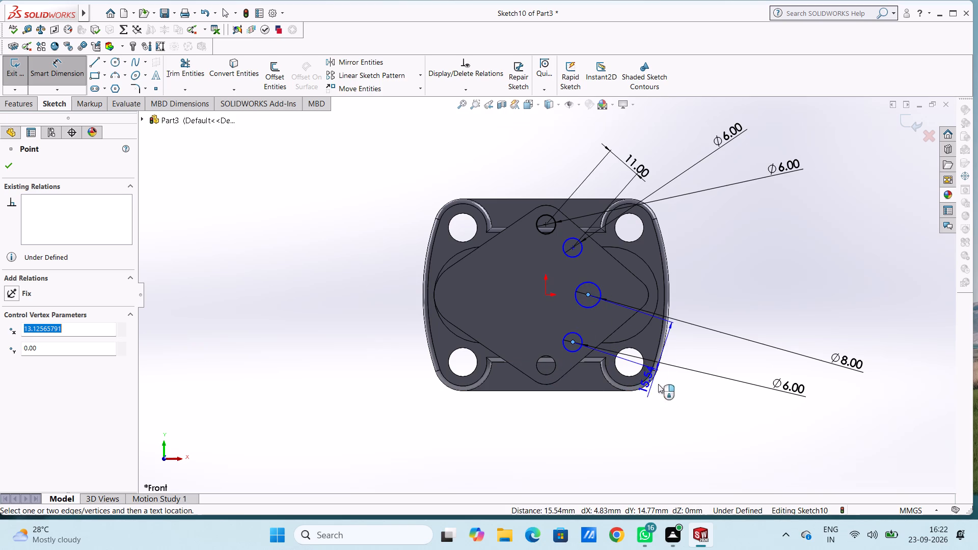
click(733, 415)
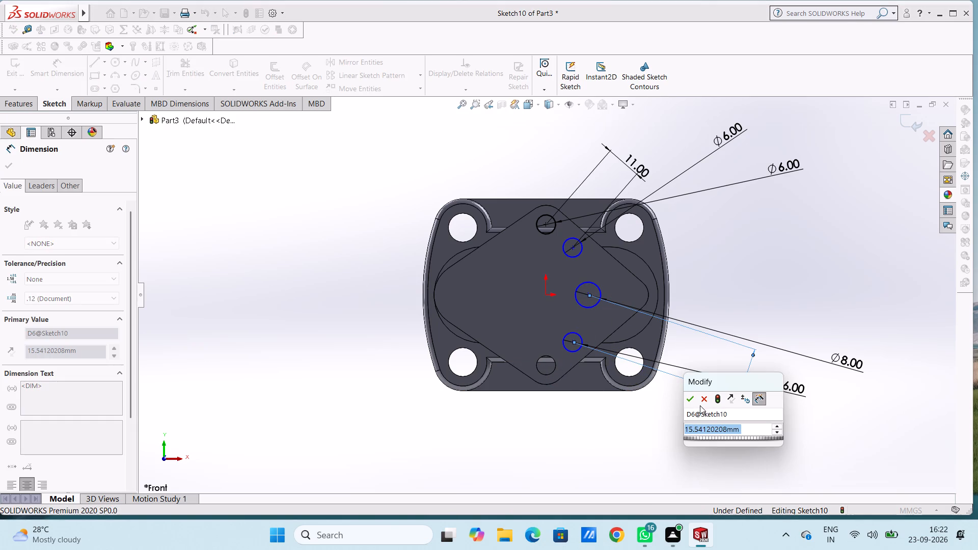
click(691, 401)
click(681, 415)
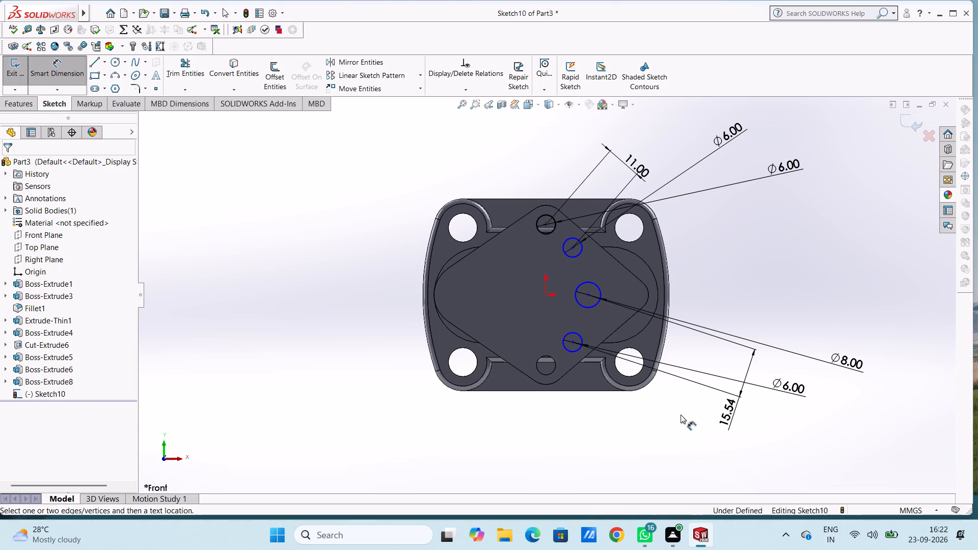
key(Escape)
key(Escape)
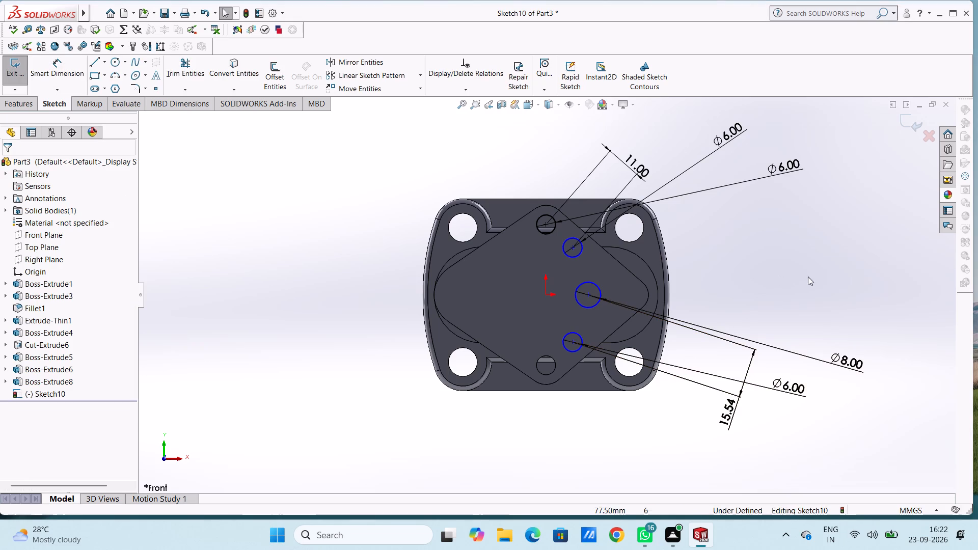
Cut the four sketched circles into the diamond-shaped flange with a blind Extruded Cut 4 mm deep.
middle_drag(813, 278, 769, 327)
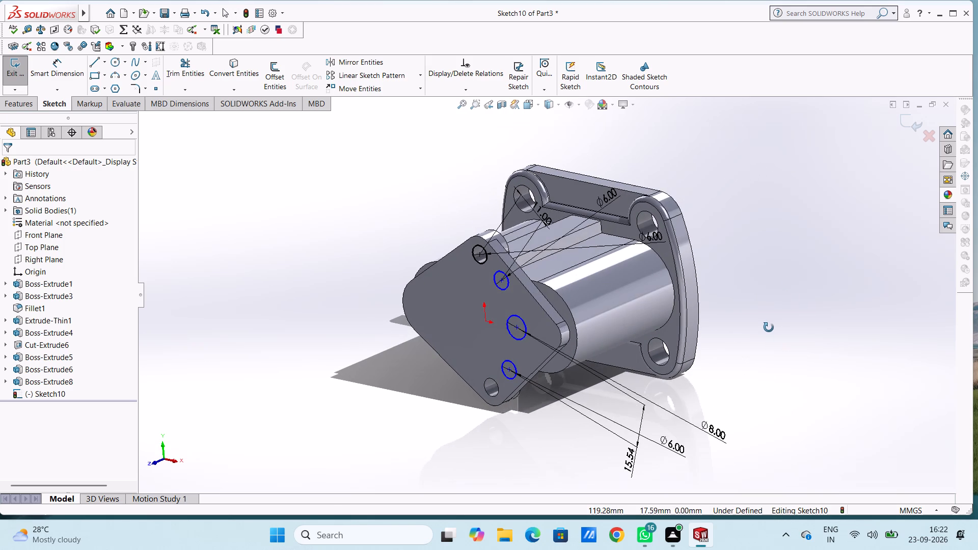
middle_drag(769, 327, 735, 386)
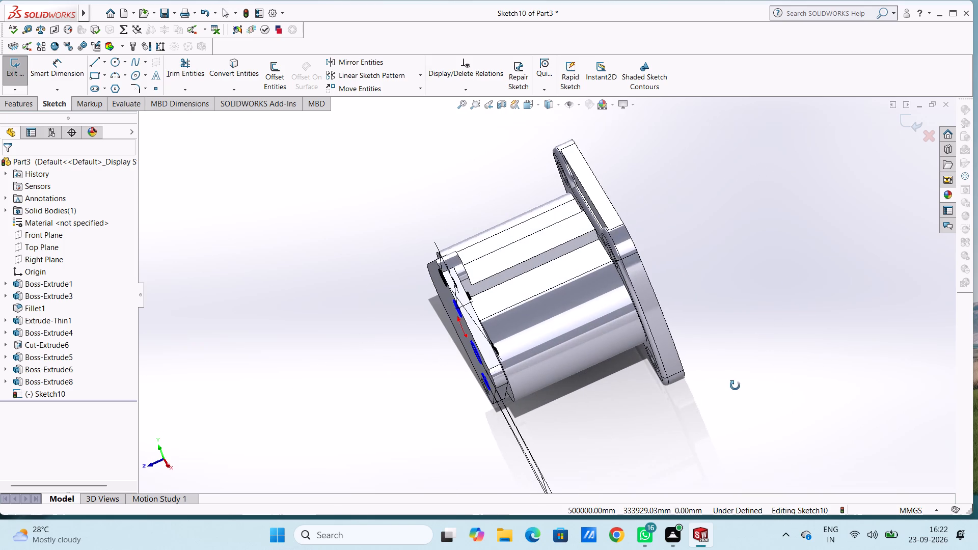
middle_drag(735, 386, 811, 303)
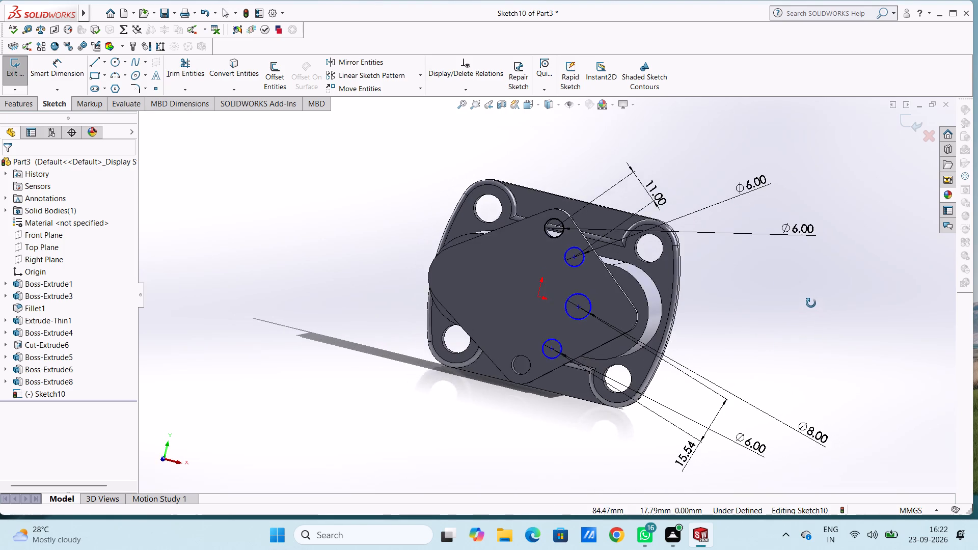
middle_drag(811, 303, 799, 291)
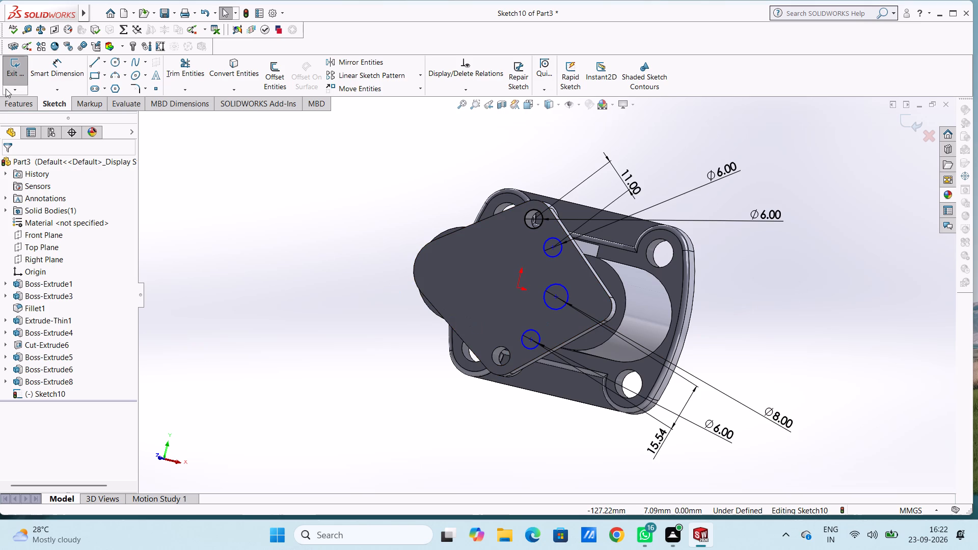
click(24, 100)
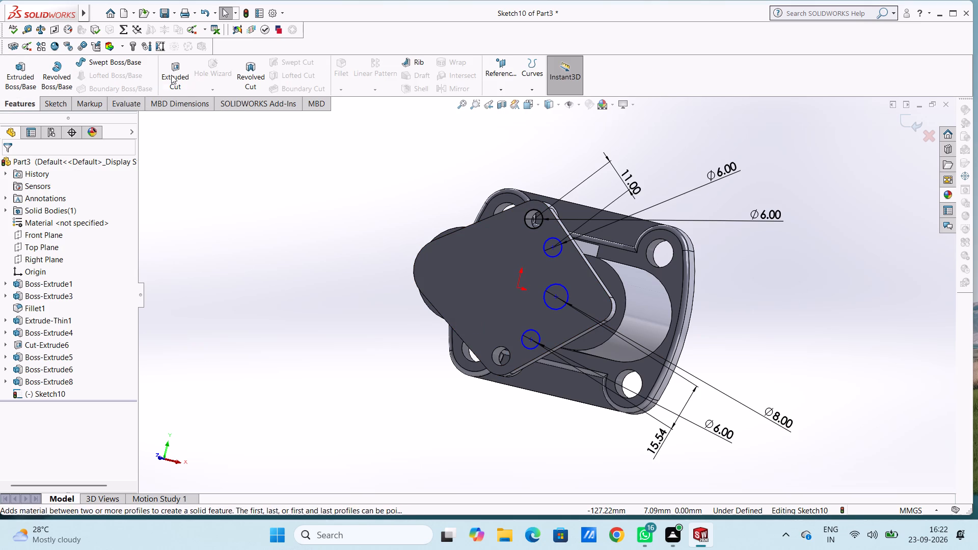
click(175, 72)
middle_drag(356, 182, 329, 191)
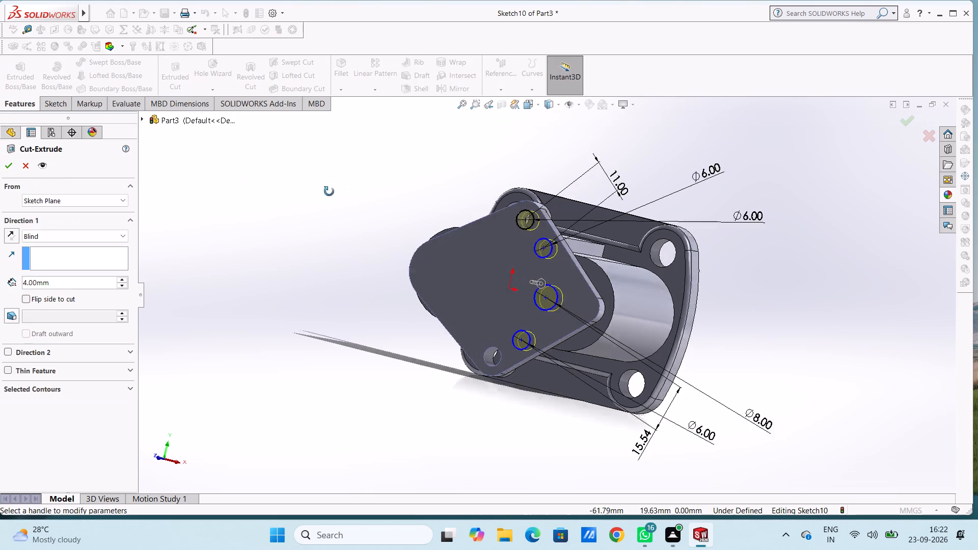
middle_drag(329, 191, 288, 205)
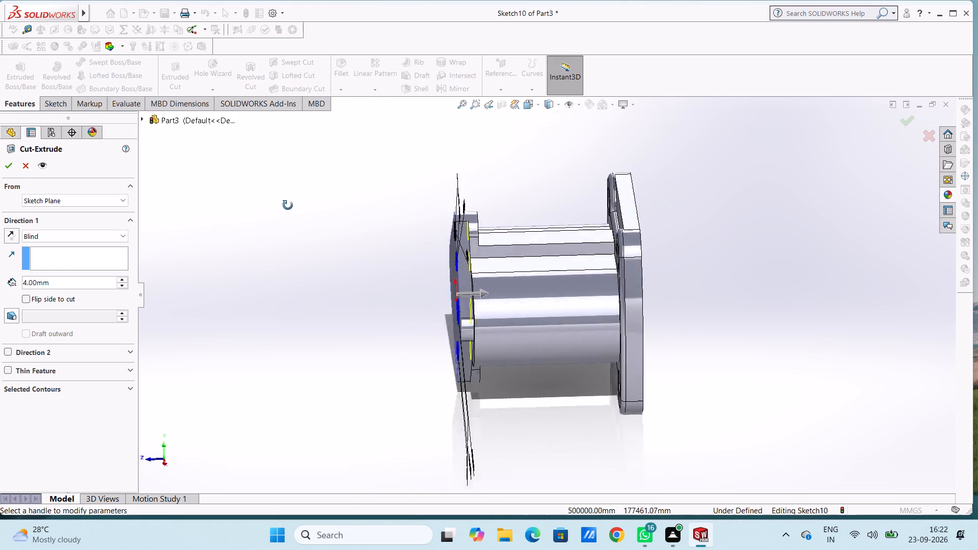
middle_drag(288, 205, 334, 199)
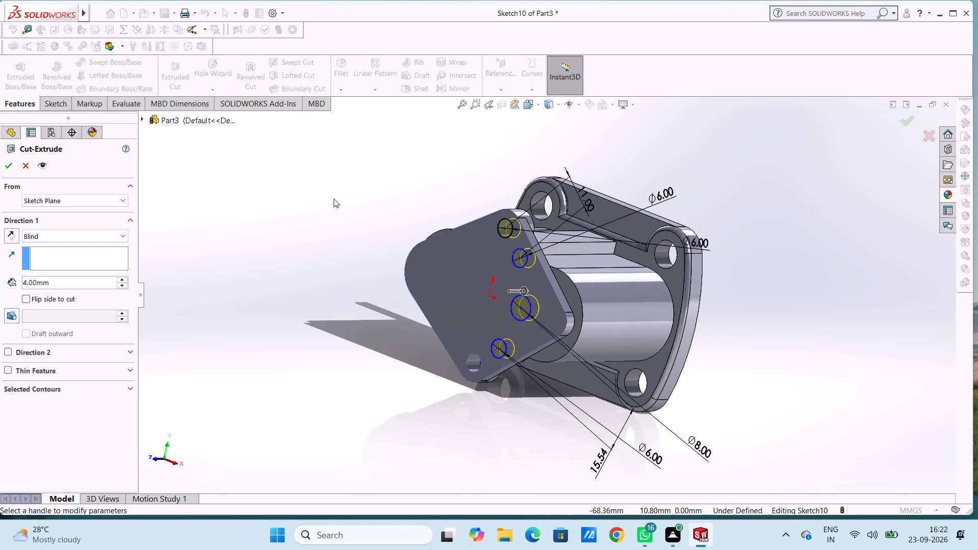
key(Return)
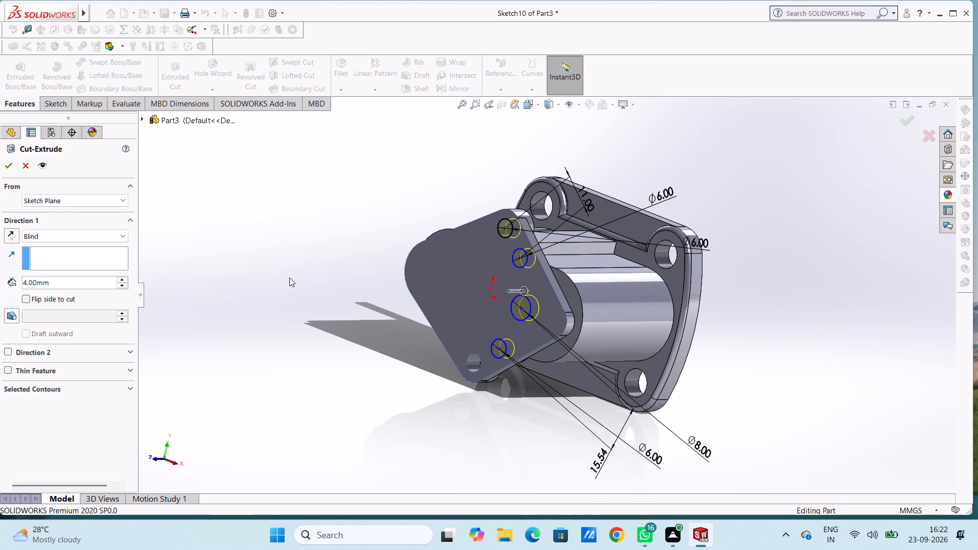
Start a sketch on the floor of the 8 mm flange hole and draw a 4 mm radius circle matching the hole's edge.
click(316, 222)
middle_drag(322, 220, 345, 227)
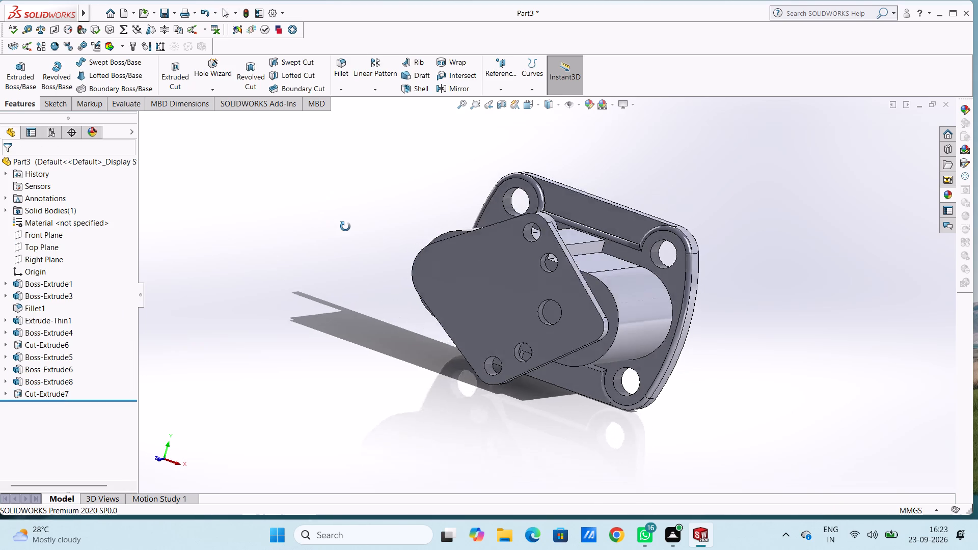
middle_drag(345, 227, 361, 230)
key(ctrl+1)
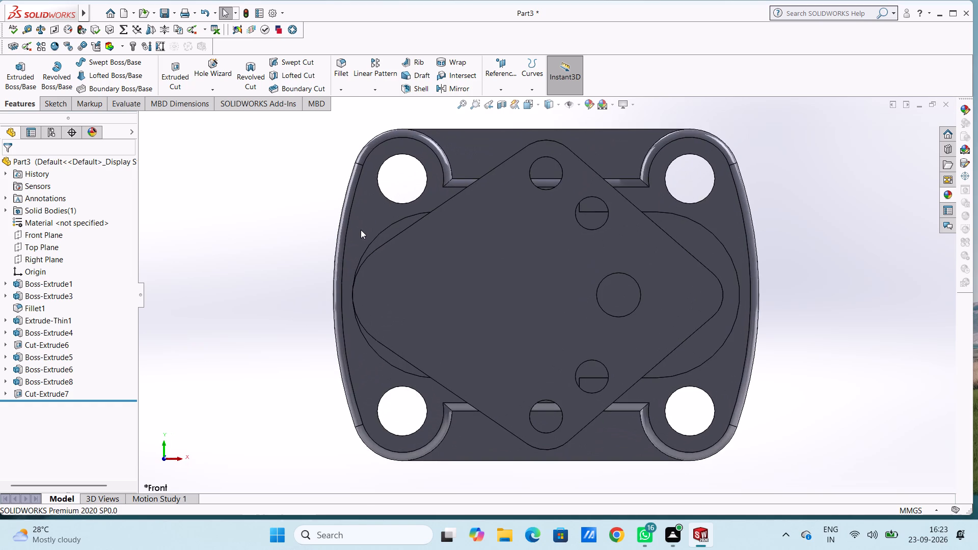
click(618, 294)
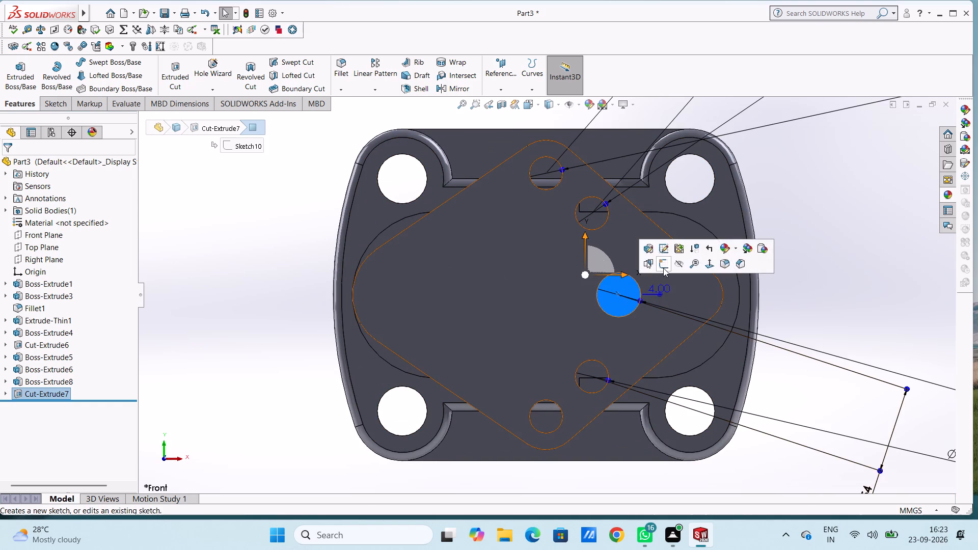
click(663, 267)
click(841, 229)
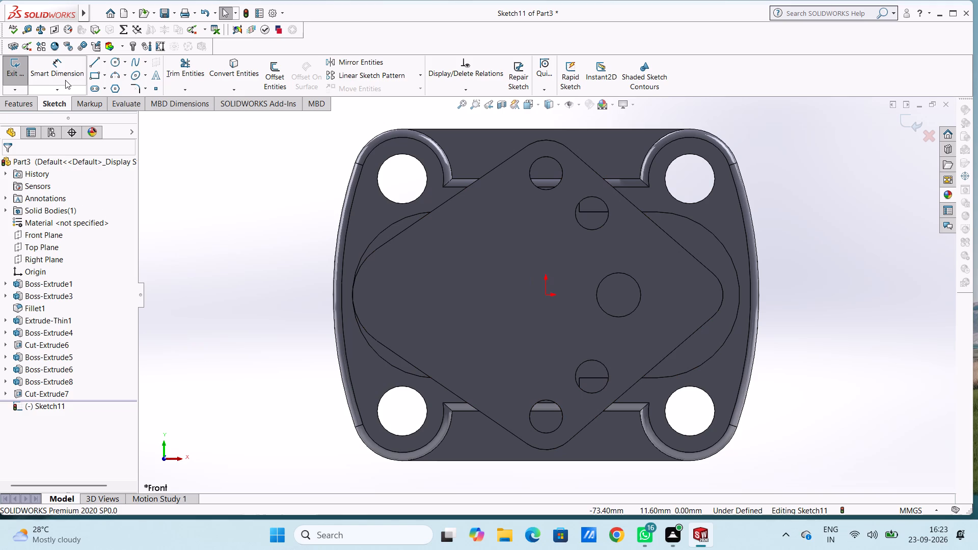
click(114, 66)
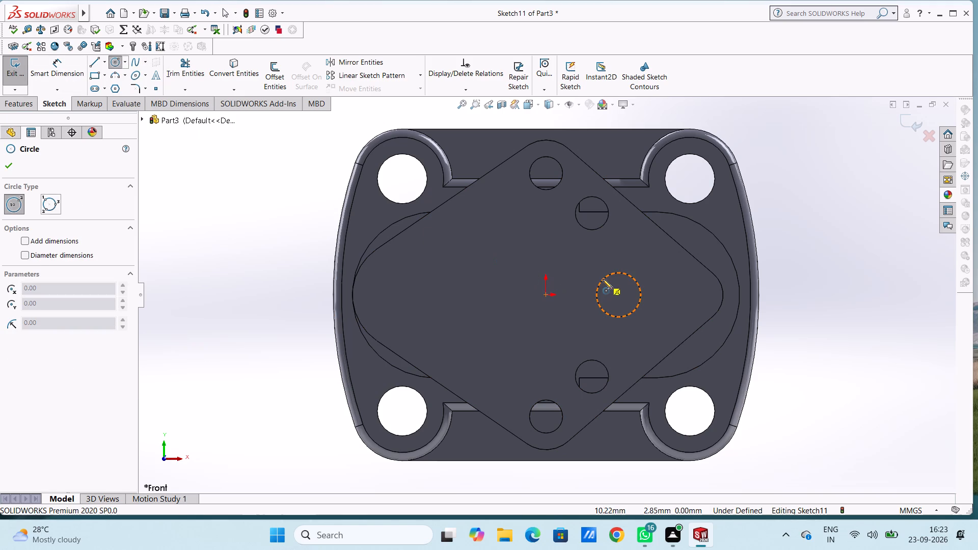
click(619, 294)
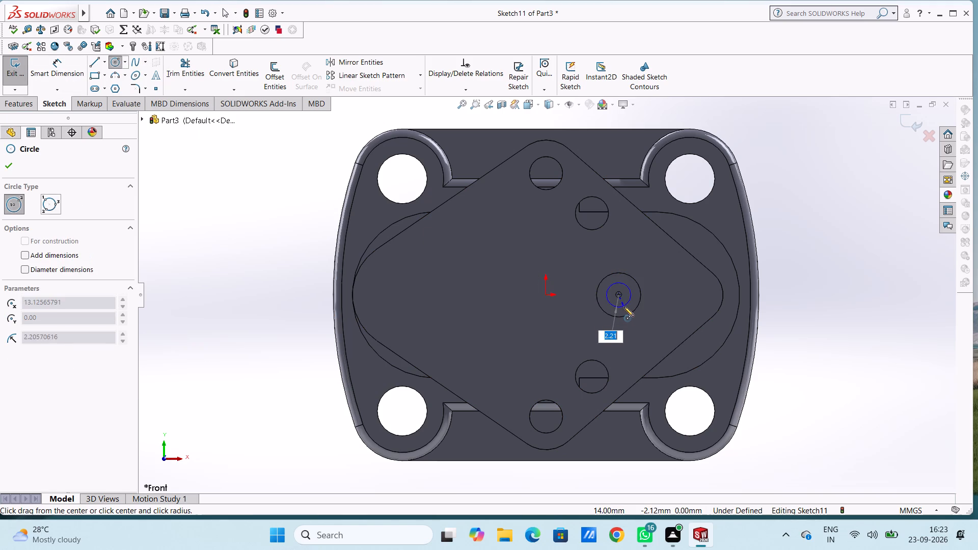
click(627, 315)
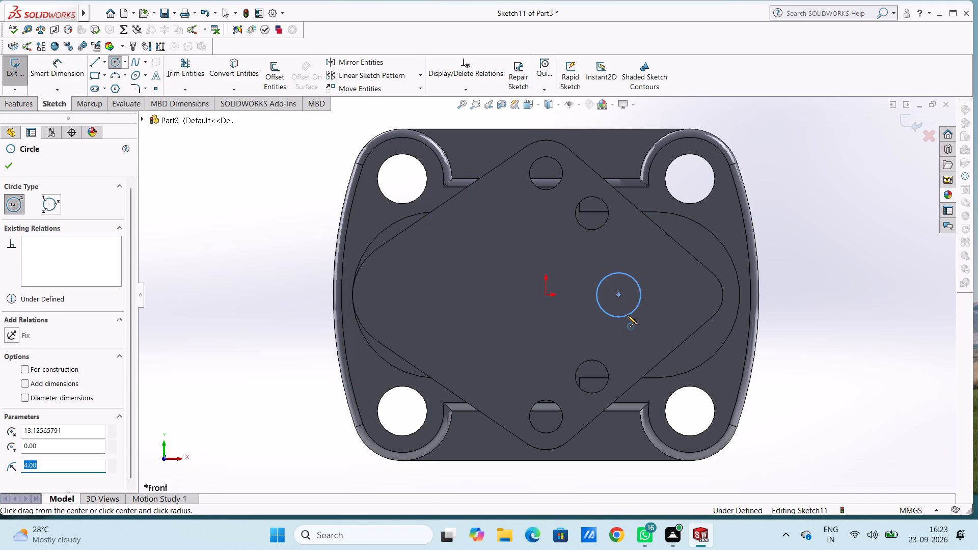
key(Escape)
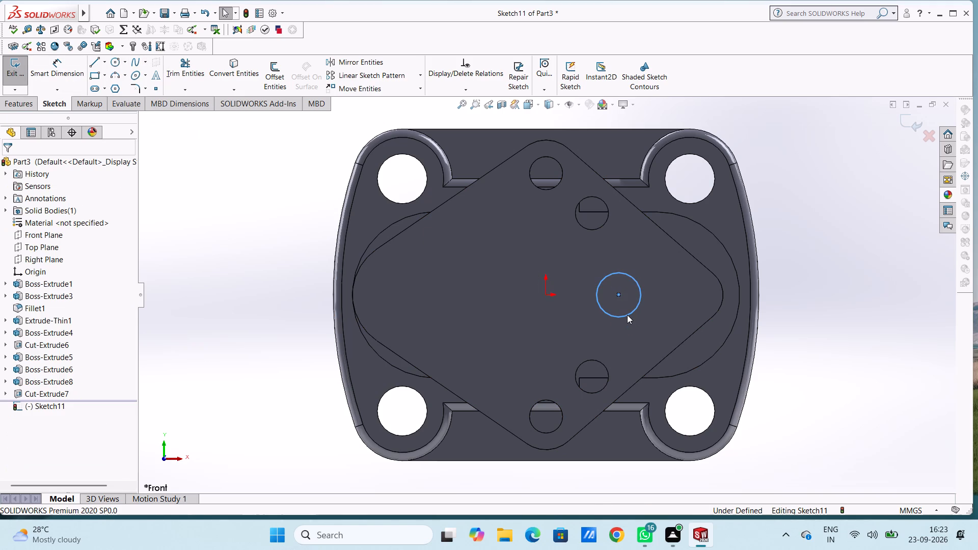
Dimension the diameter of the new circle at the 8 mm hole.
click(43, 71)
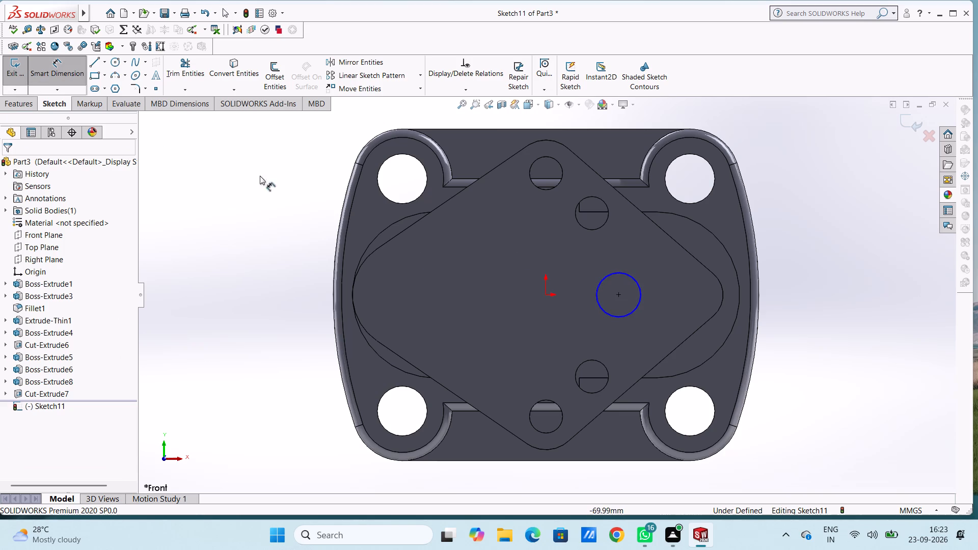
click(640, 289)
click(856, 218)
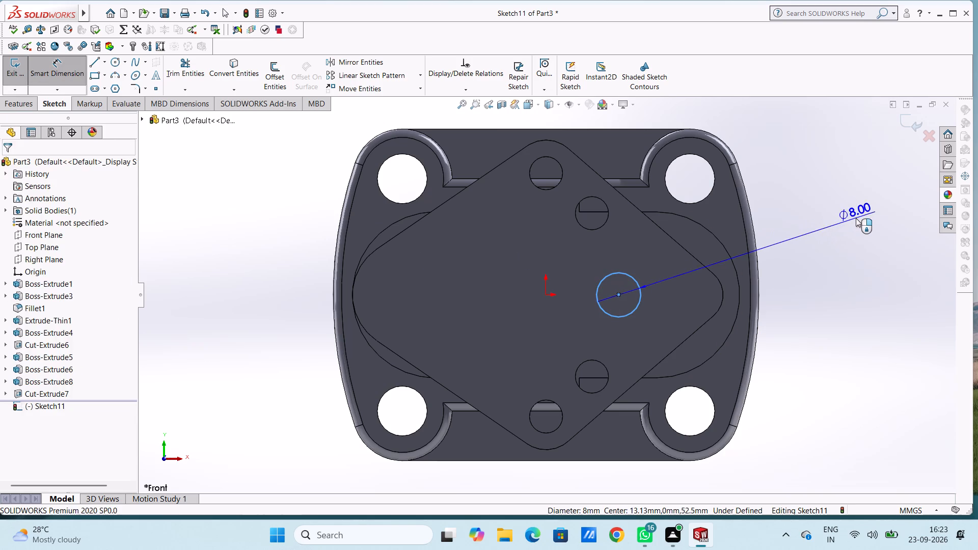
click(814, 204)
click(825, 282)
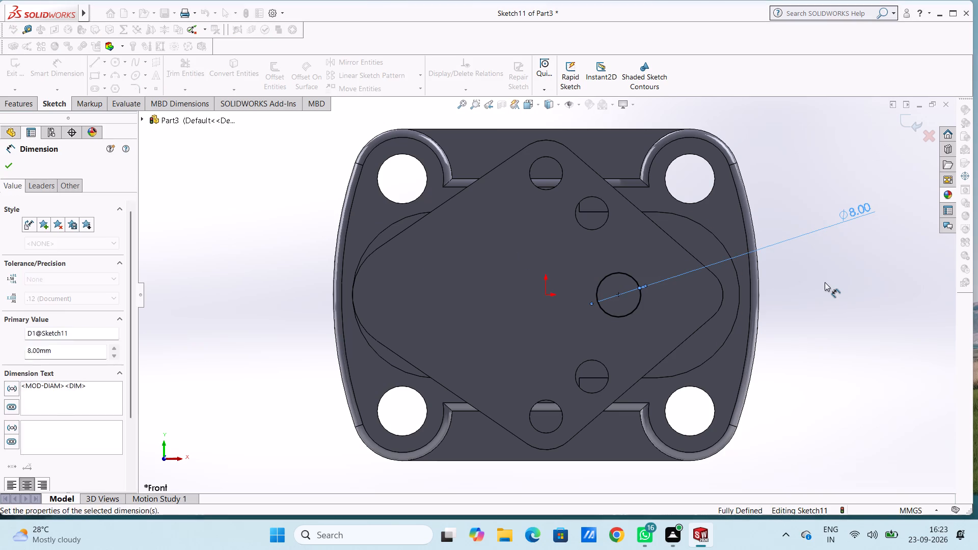
key(Escape)
key(Escape)
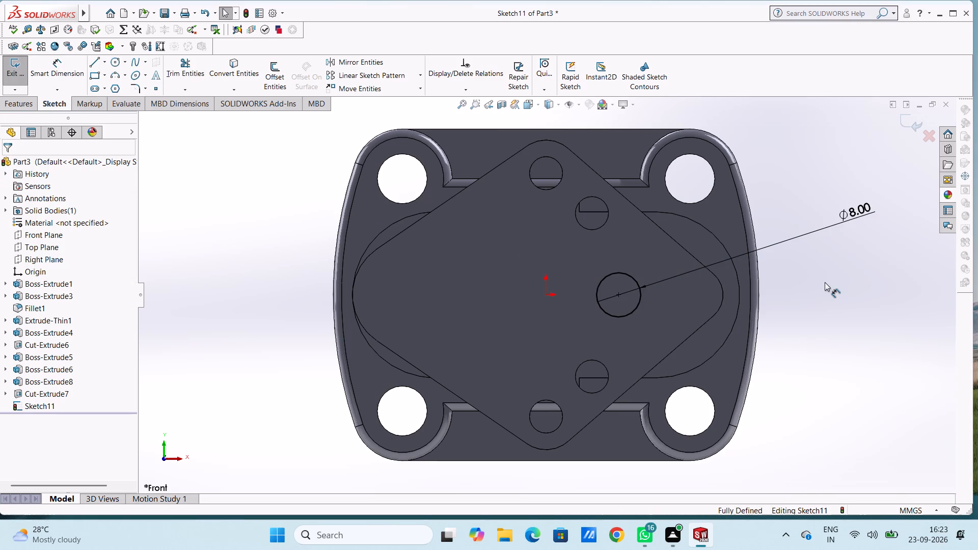
Cut the sketched circle with a blind Extruded Cut 4 mm deep to extend the 8 mm hole into the tube cap.
middle_drag(839, 267, 784, 303)
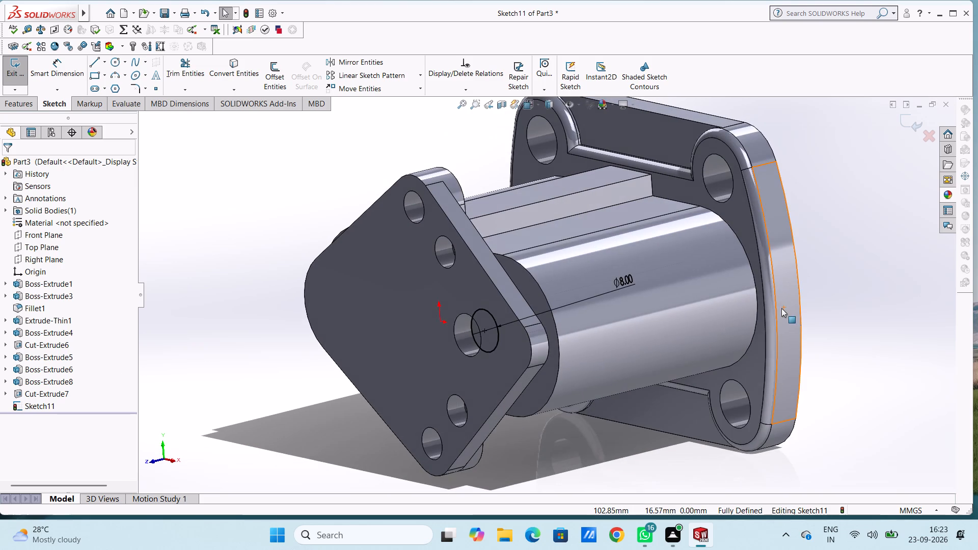
click(14, 107)
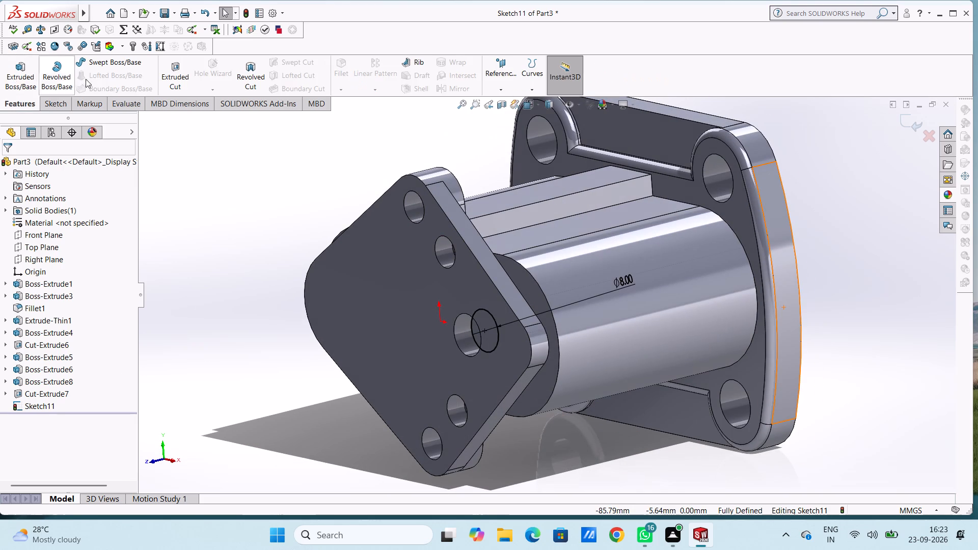
click(185, 73)
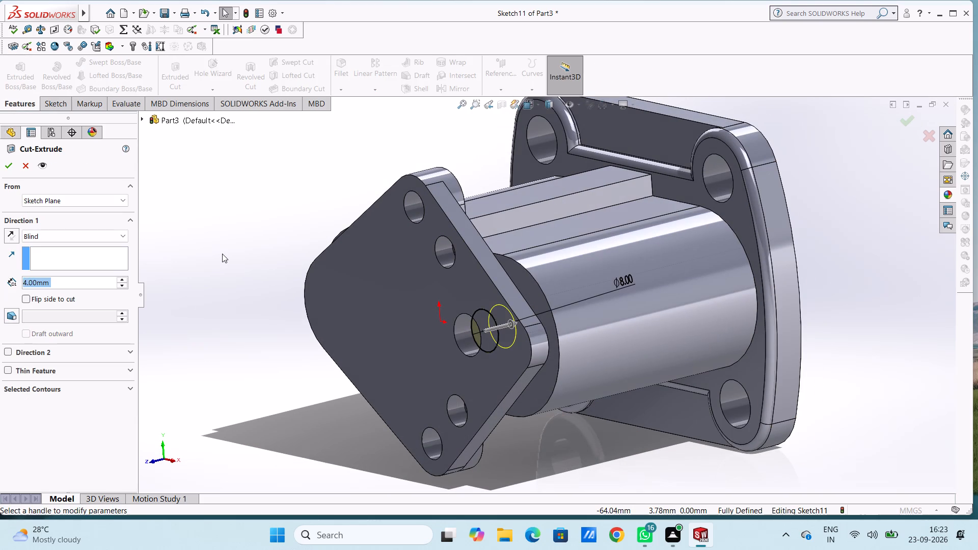
click(10, 168)
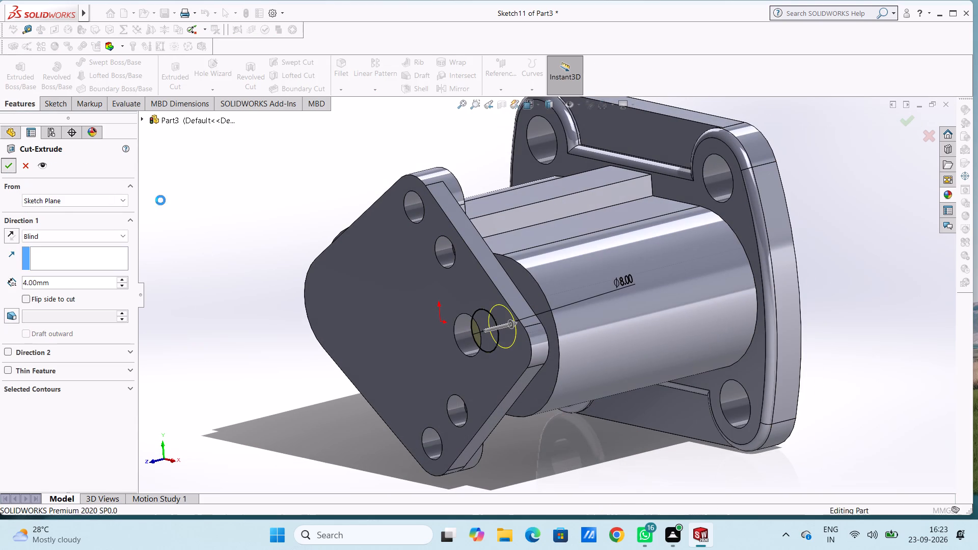
click(160, 200)
Examine the flange holes and the whole part from the front, from several angles and in isometric view.
middle_drag(186, 210, 186, 202)
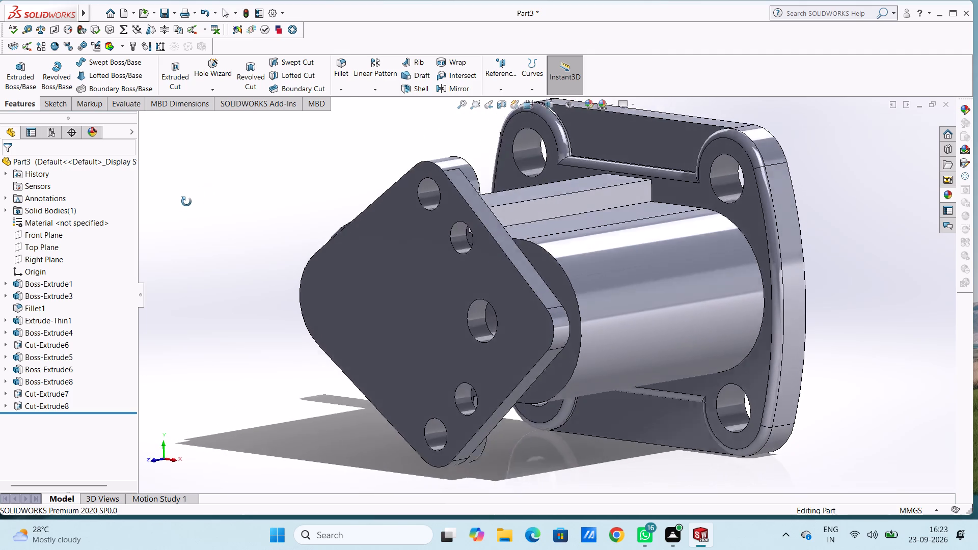
middle_drag(186, 202, 193, 211)
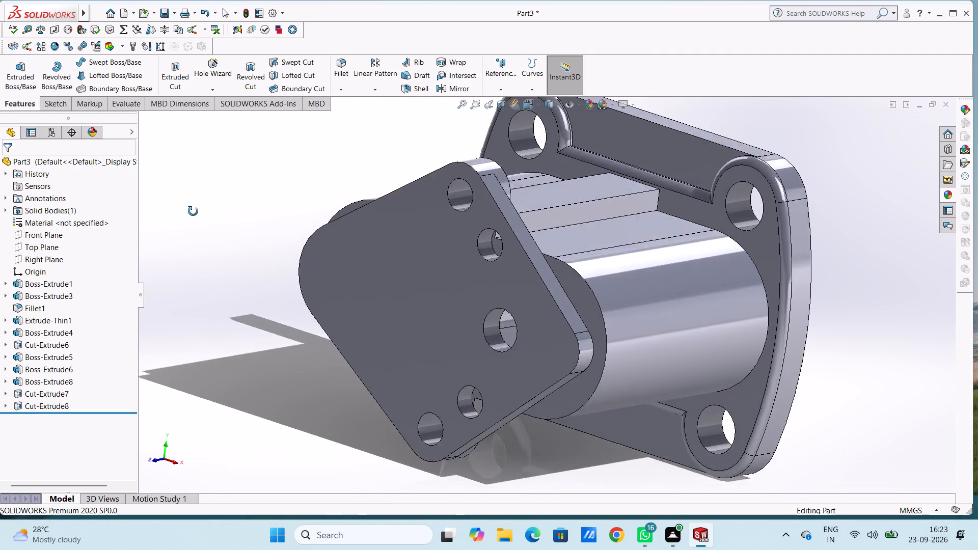
middle_drag(193, 211, 198, 215)
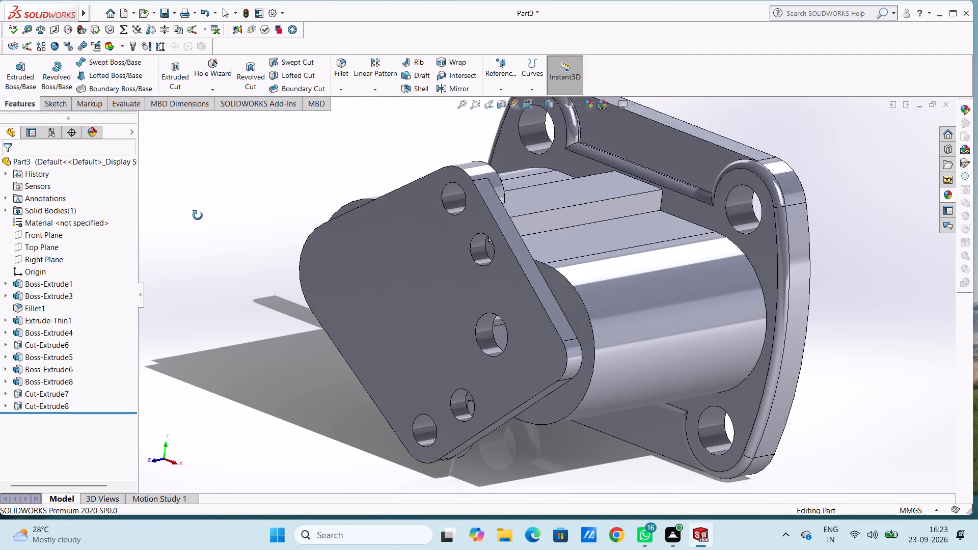
middle_drag(198, 215, 234, 215)
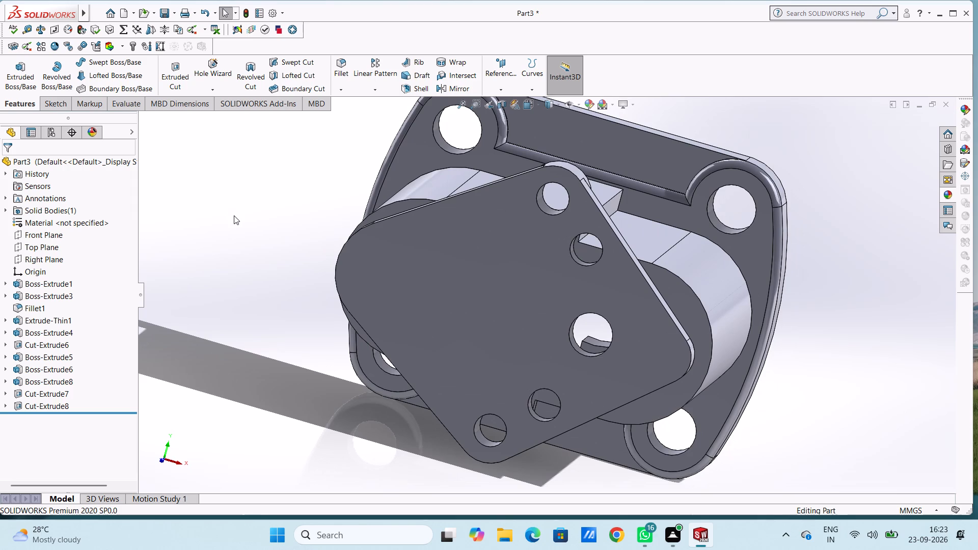
key(ctrl+1)
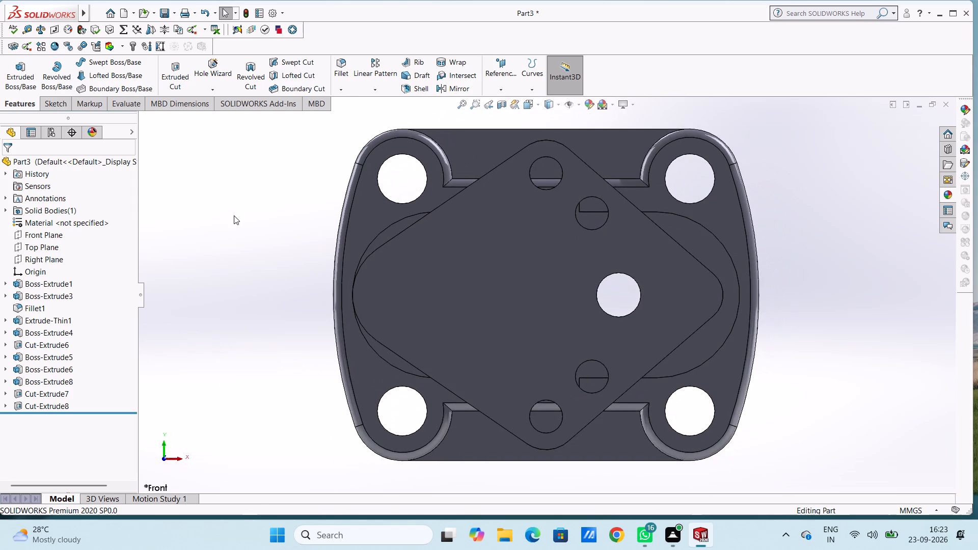
scroll(234, 215, up, 2)
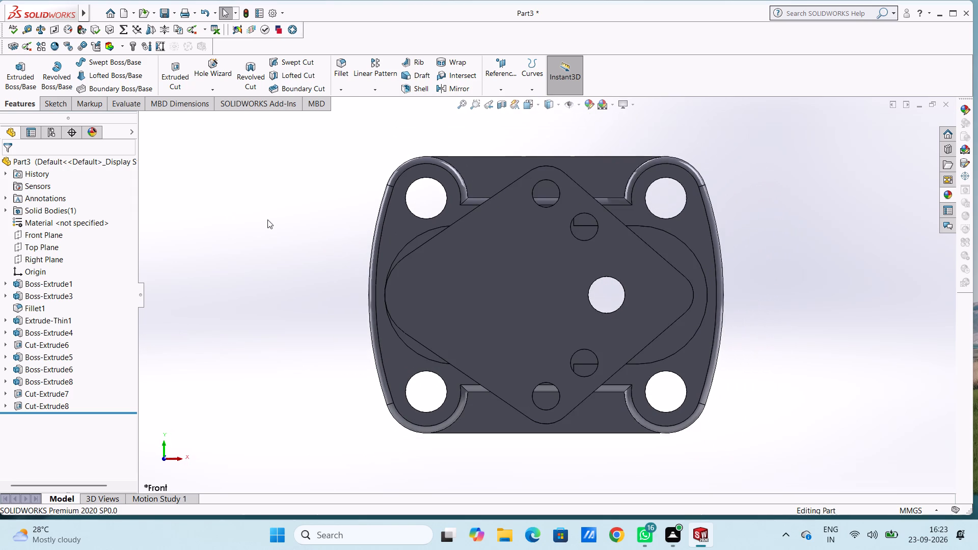
middle_drag(268, 226, 233, 257)
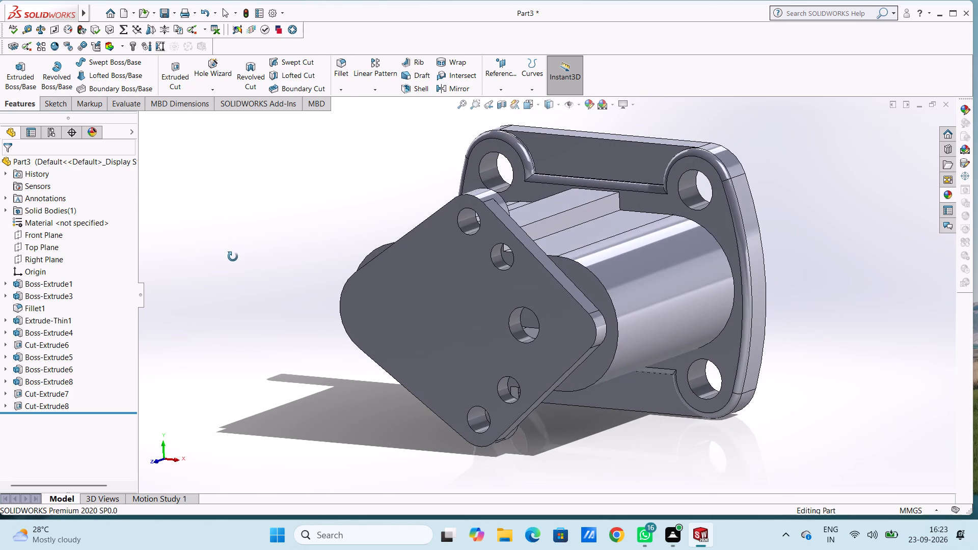
middle_drag(233, 257, 256, 250)
middle_drag(255, 276, 270, 263)
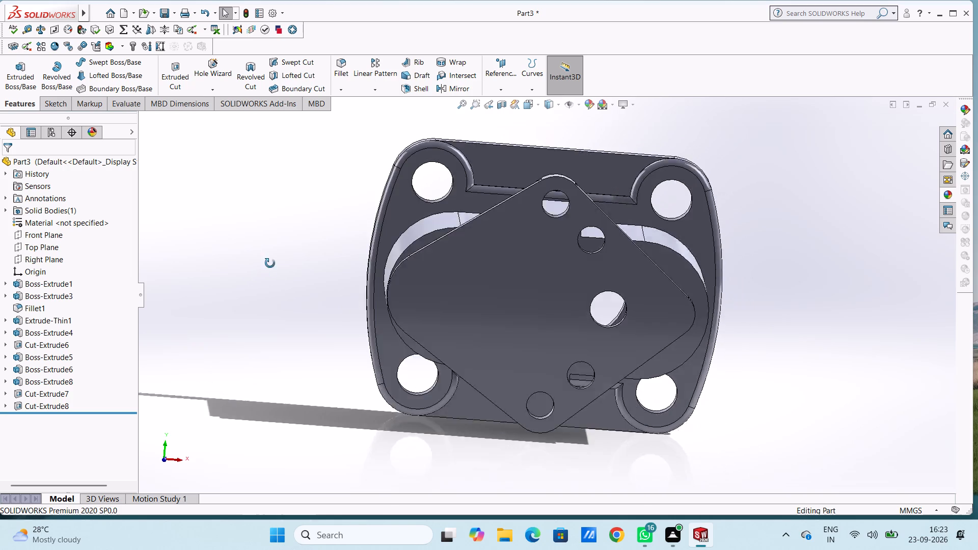
middle_drag(270, 263, 263, 256)
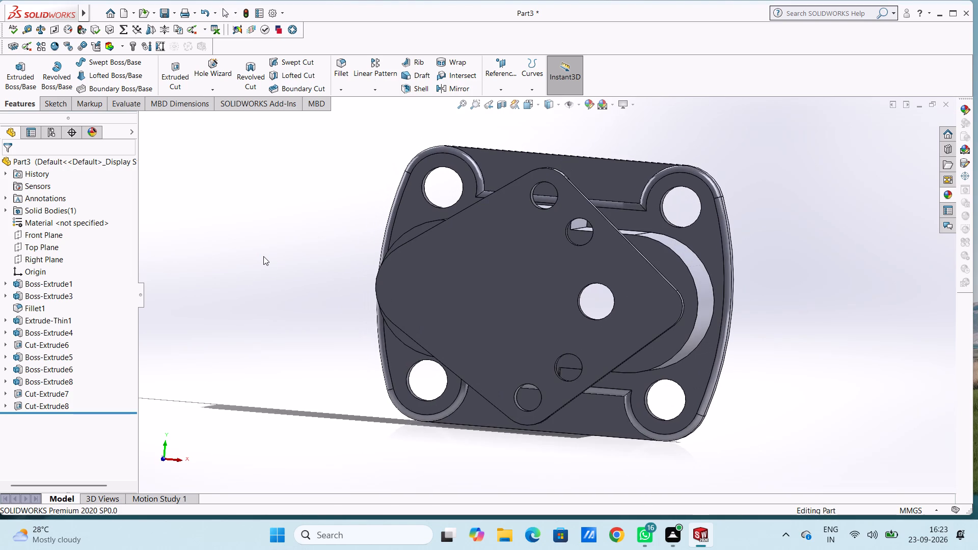
key(ctrl+7)
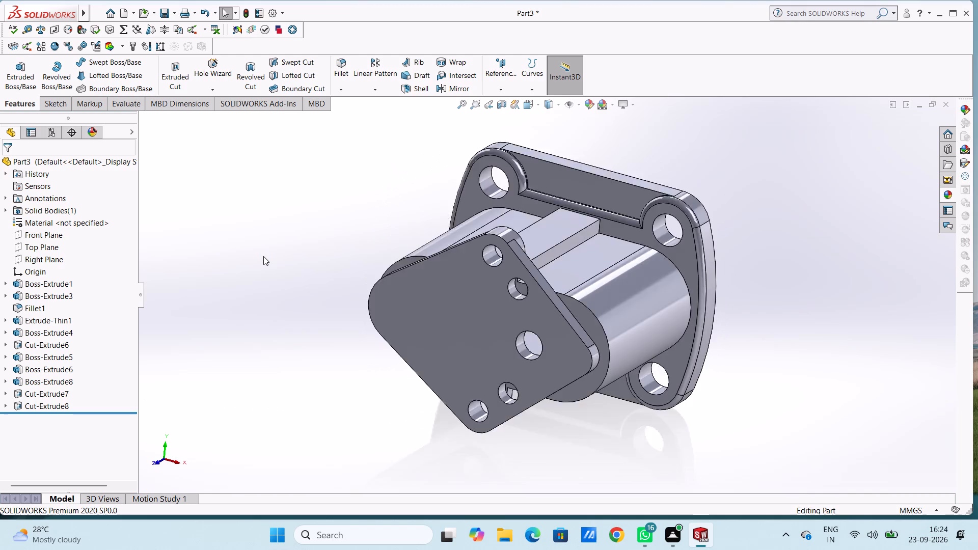
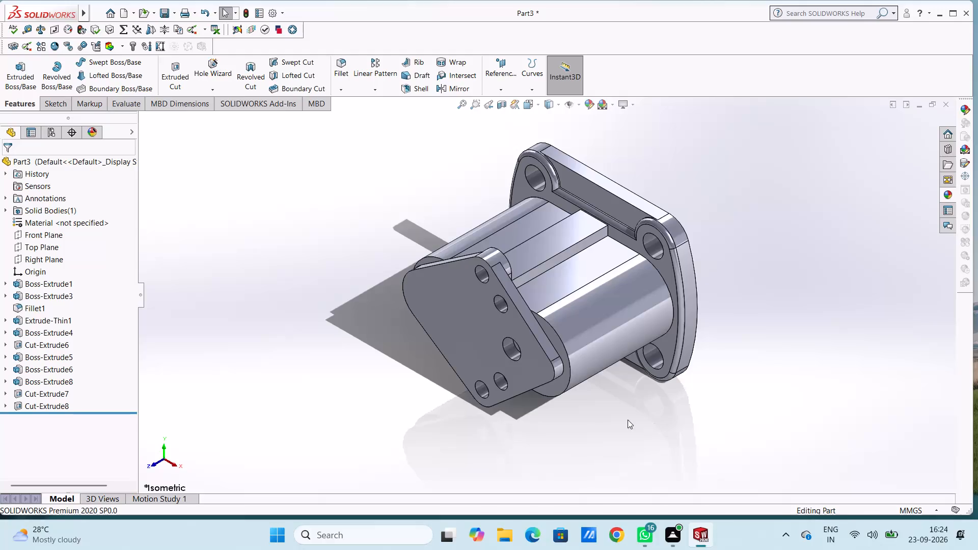
Start a sketch on the diamond flange's front face and draw a 10 mm radius circle about 18 mm left of the origin.
key(ctrl+1)
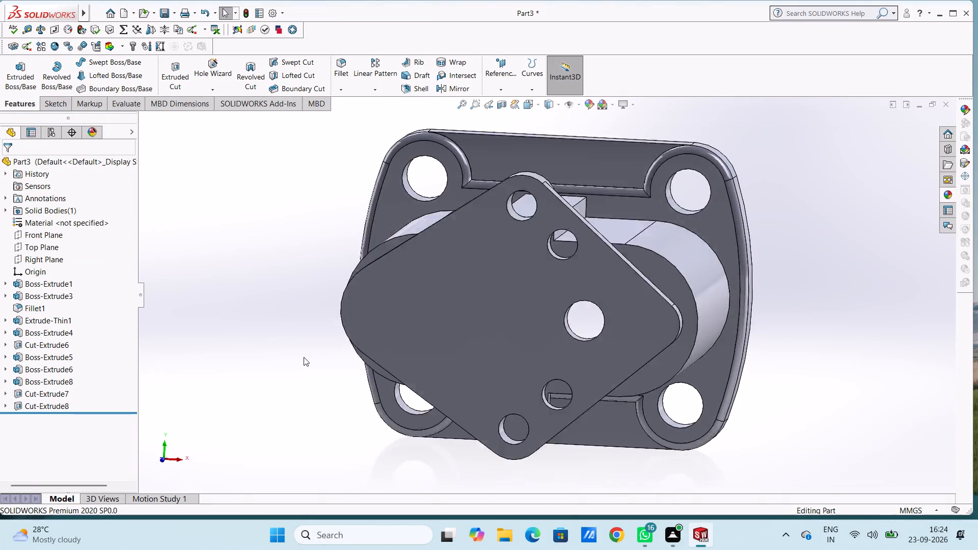
click(447, 294)
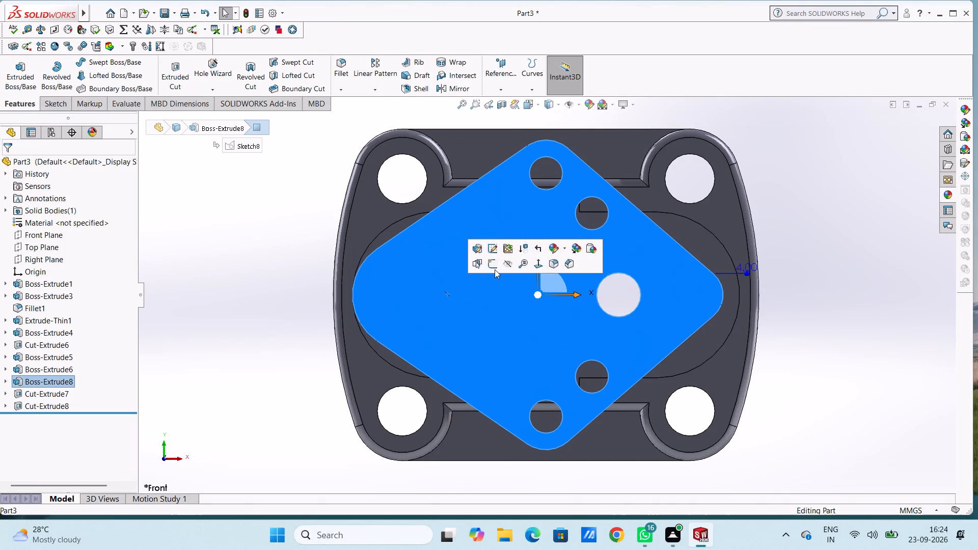
drag(495, 268, 487, 270)
click(231, 315)
scroll(436, 336, up, 3)
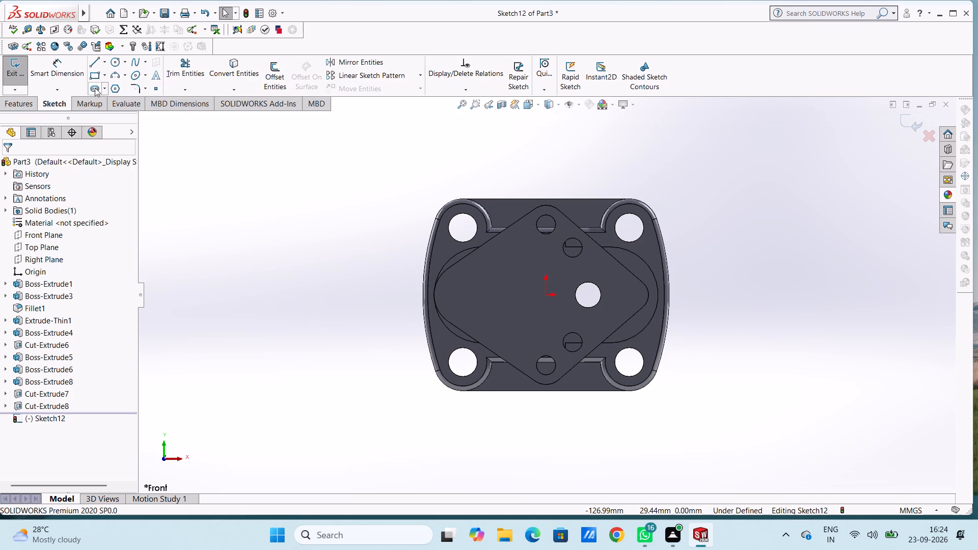
click(114, 61)
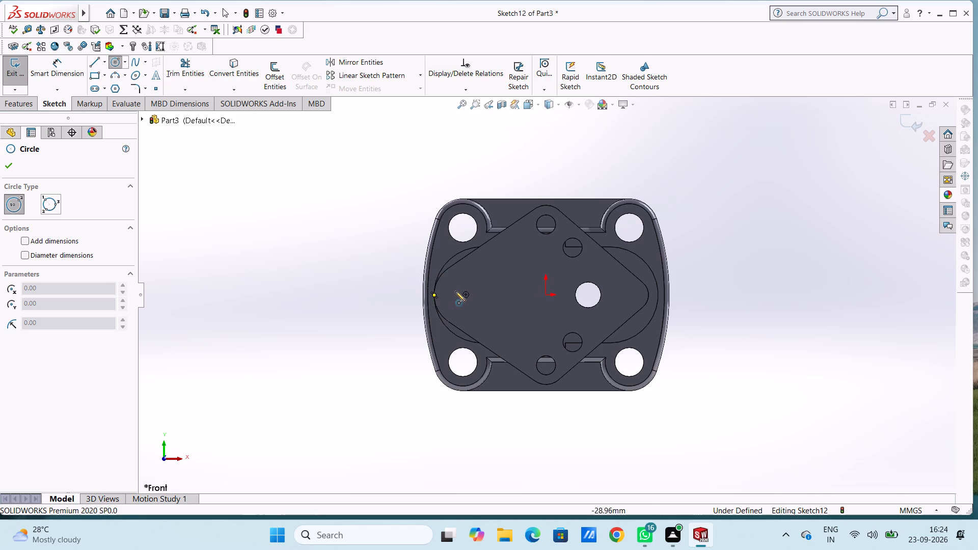
click(488, 294)
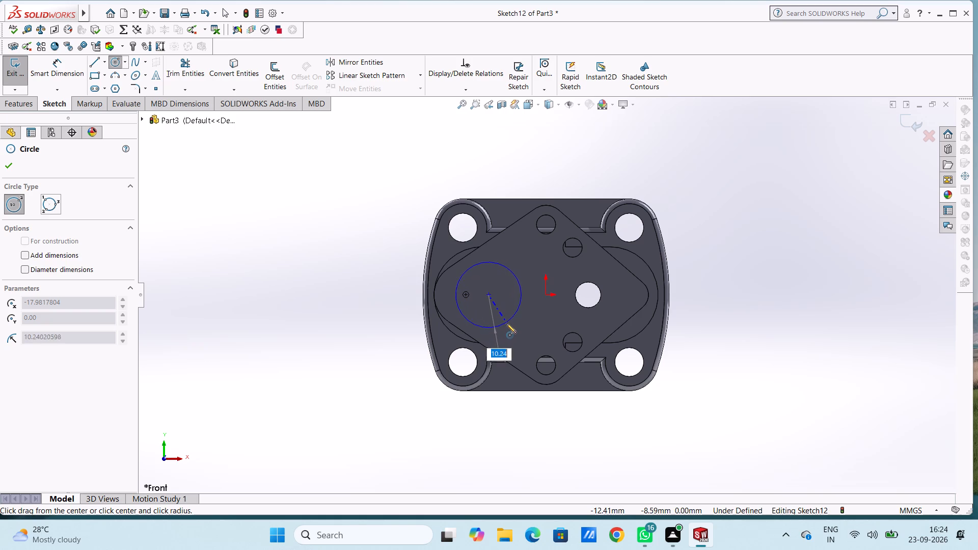
text(10)
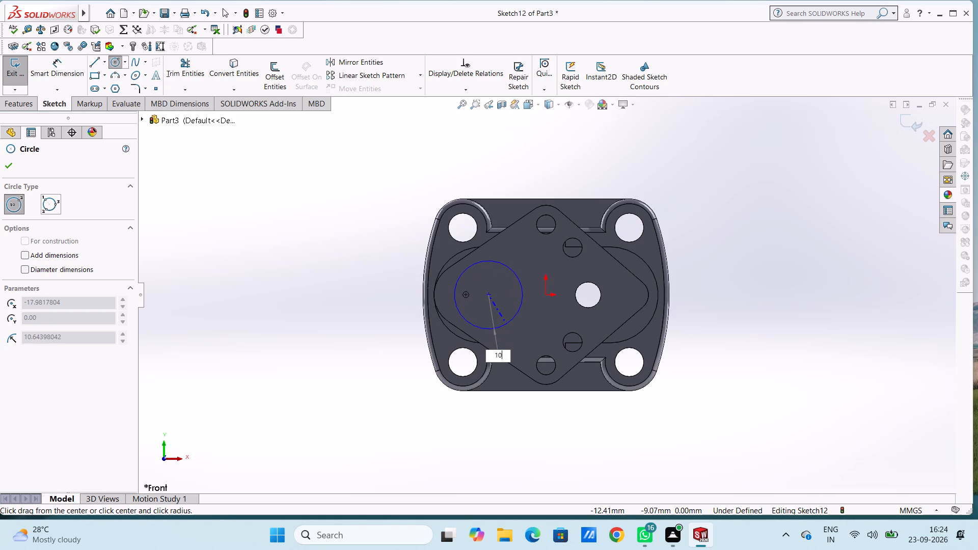
key(Return)
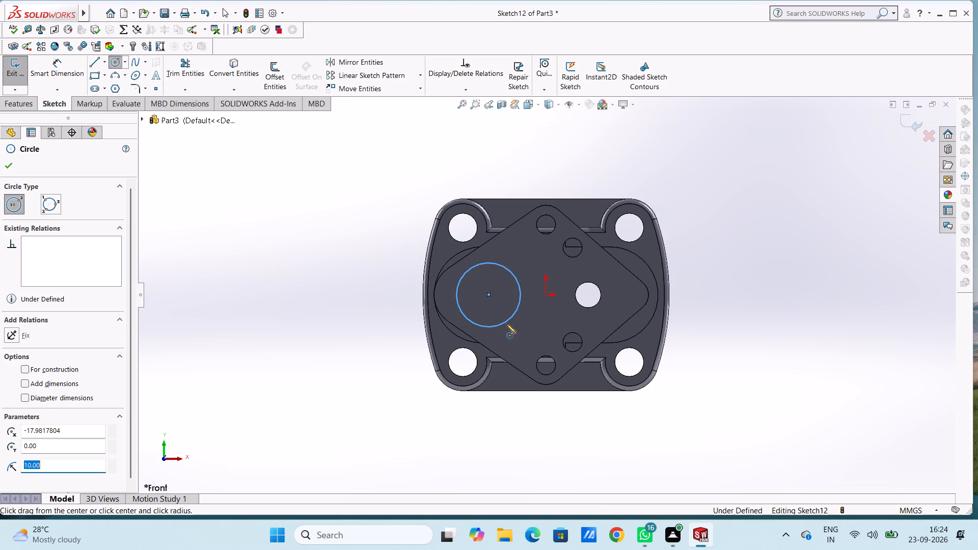
Dimension the new circle's diameter as 20 mm.
click(69, 67)
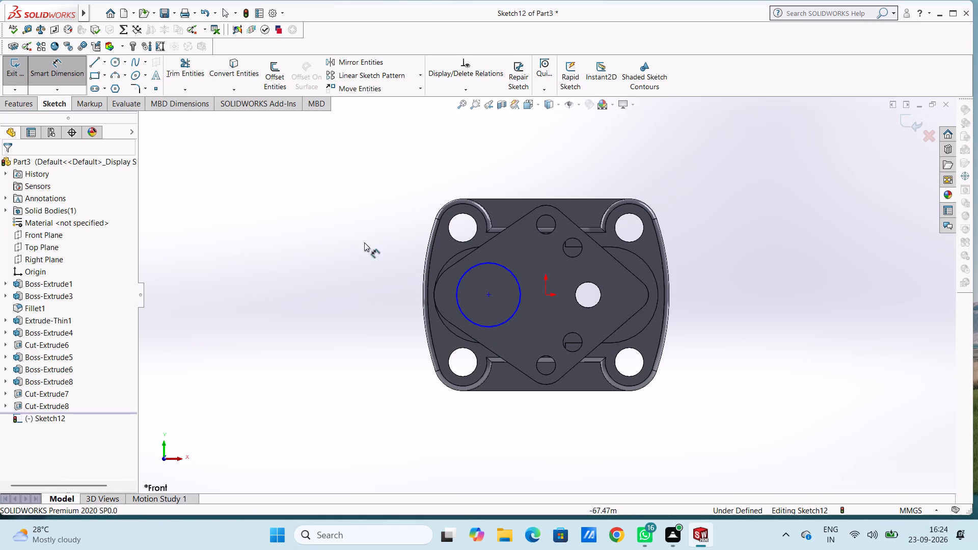
click(455, 295)
click(331, 180)
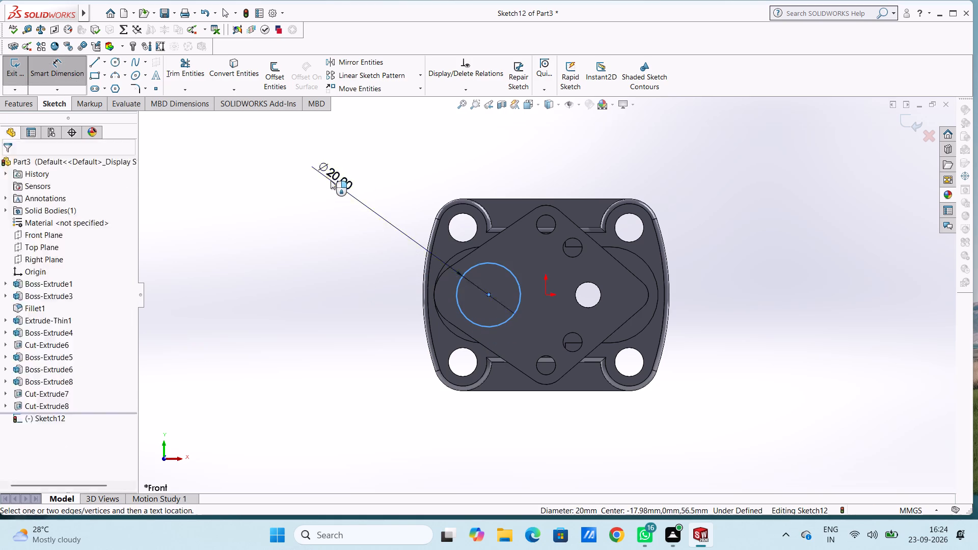
click(285, 166)
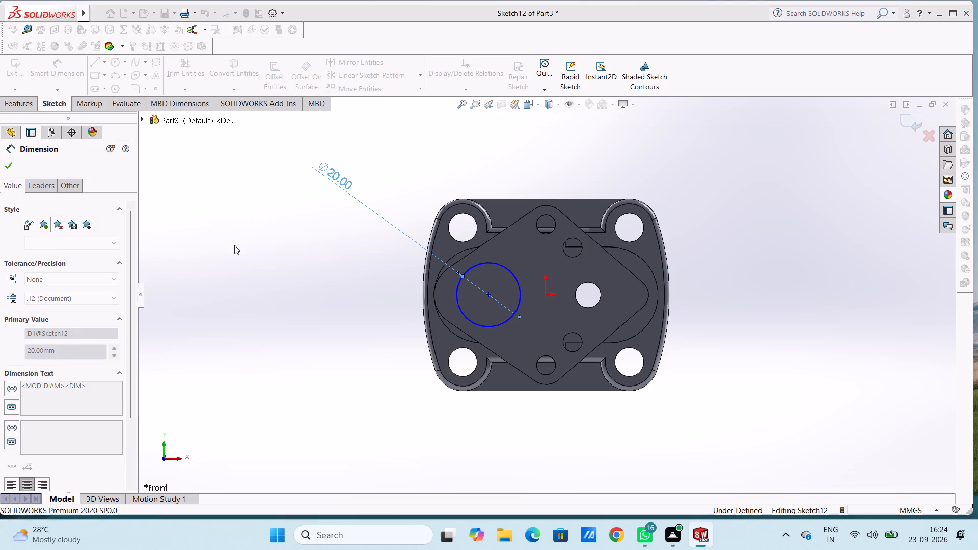
click(234, 245)
Locate the circle's centre 18 mm horizontally from the origin and 30 mm below the rear flange's top edge.
click(488, 296)
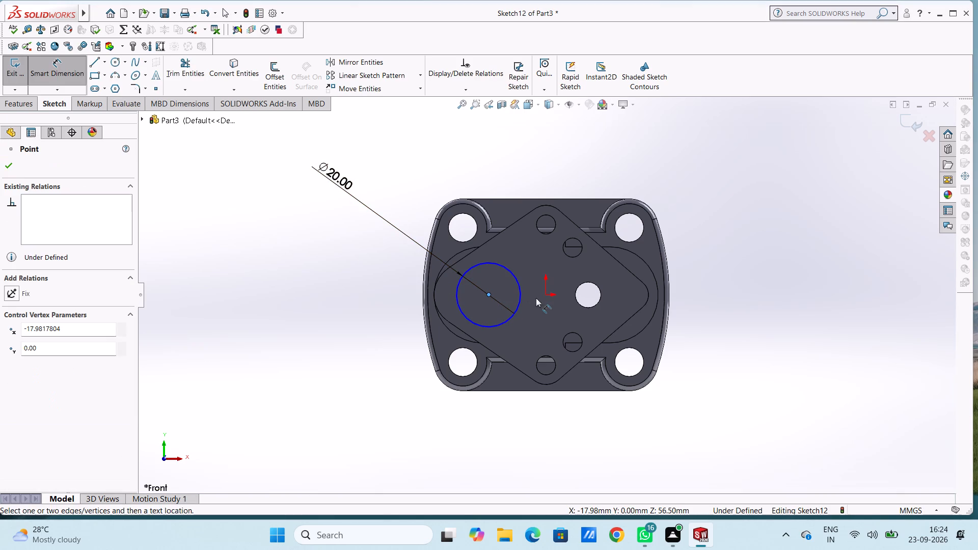
drag(543, 295, 544, 301)
click(538, 457)
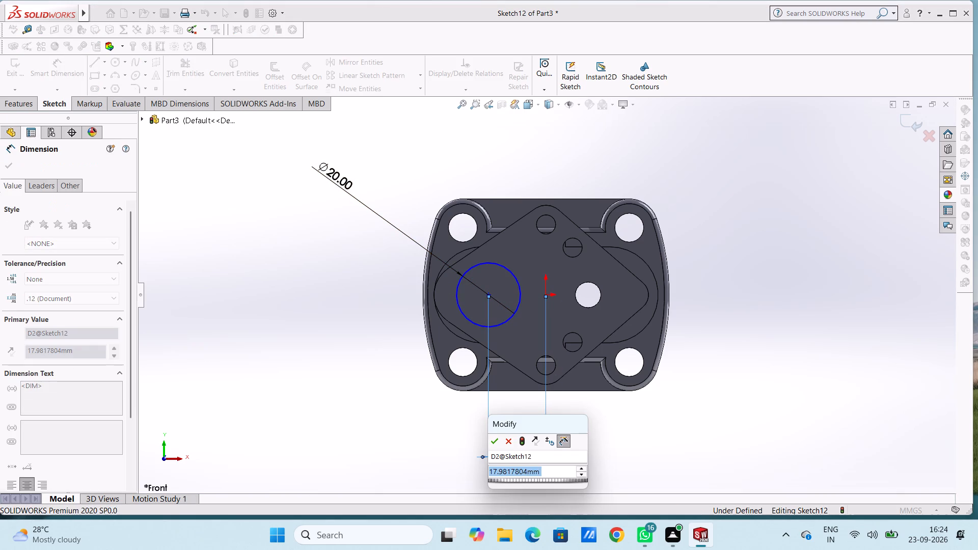
text(18)
key(Return)
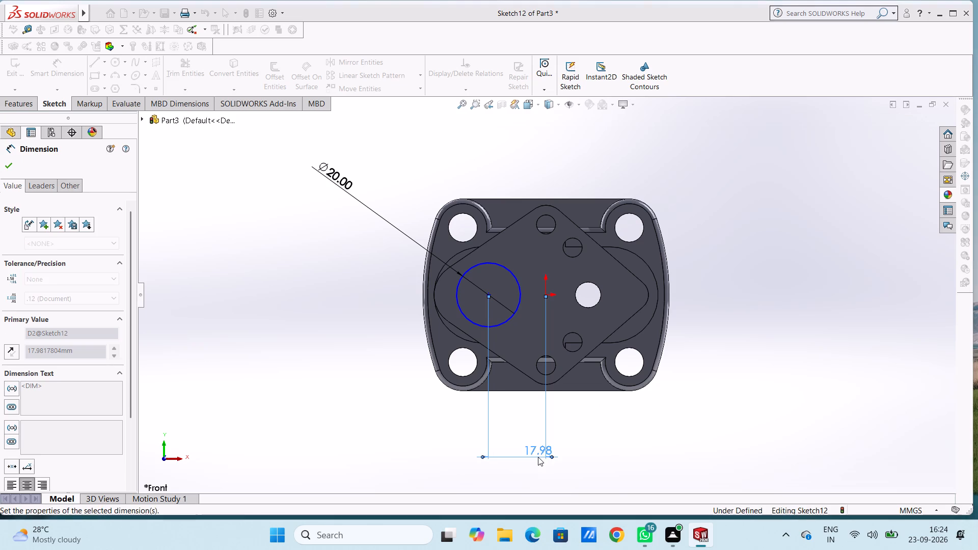
click(341, 339)
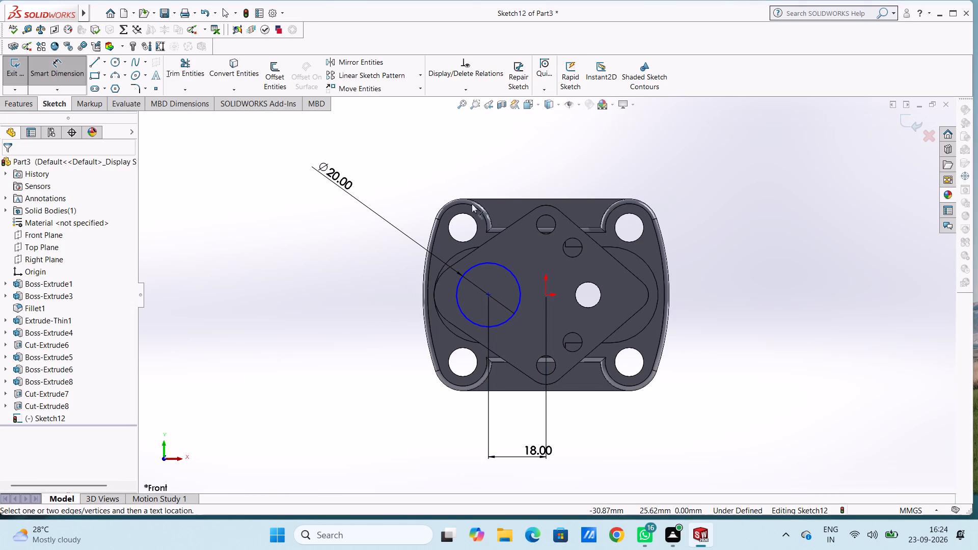
click(508, 200)
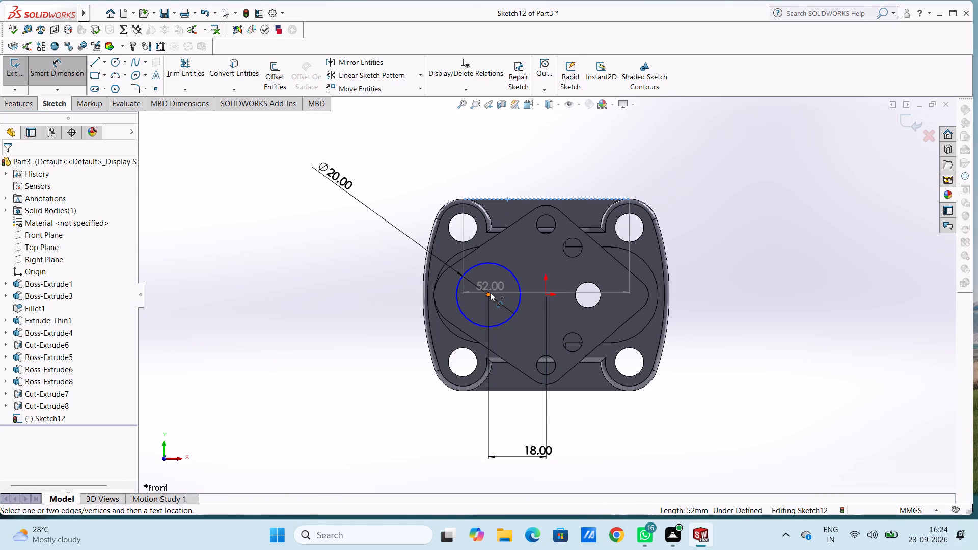
click(490, 292)
click(260, 295)
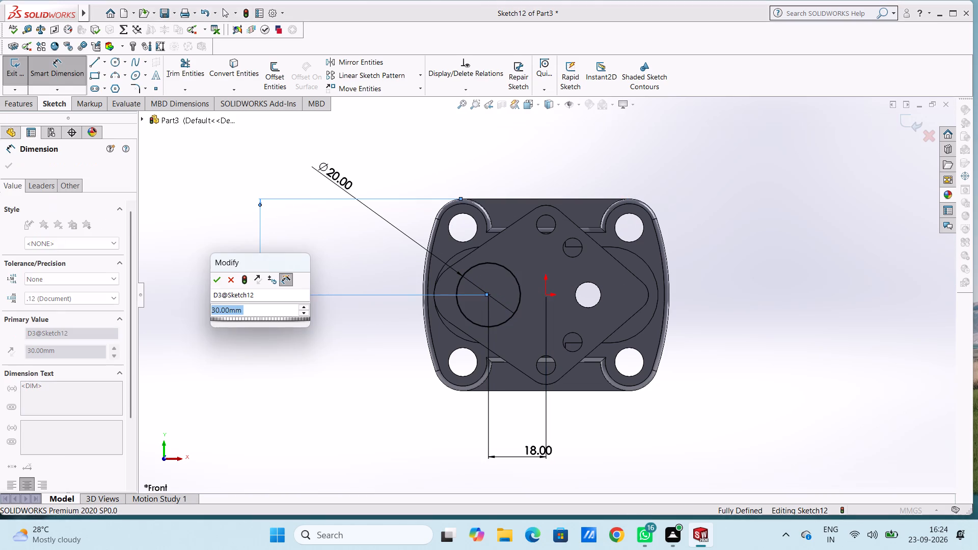
click(212, 284)
click(219, 233)
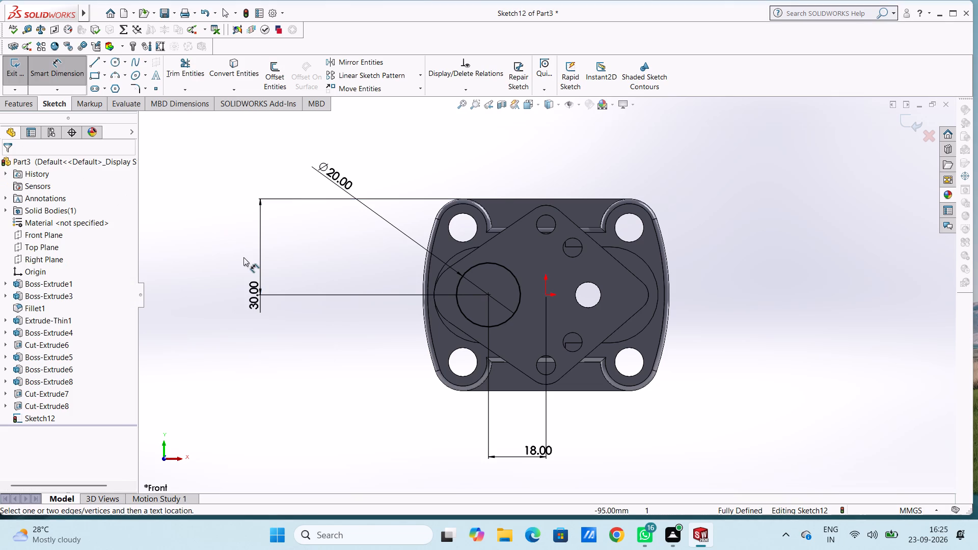
Cut-extrude the 20 mm circle into the body with a blind depth of 10 mm.
scroll(243, 259, up, 2)
middle_drag(252, 261, 273, 275)
middle_drag(274, 276, 288, 278)
click(23, 107)
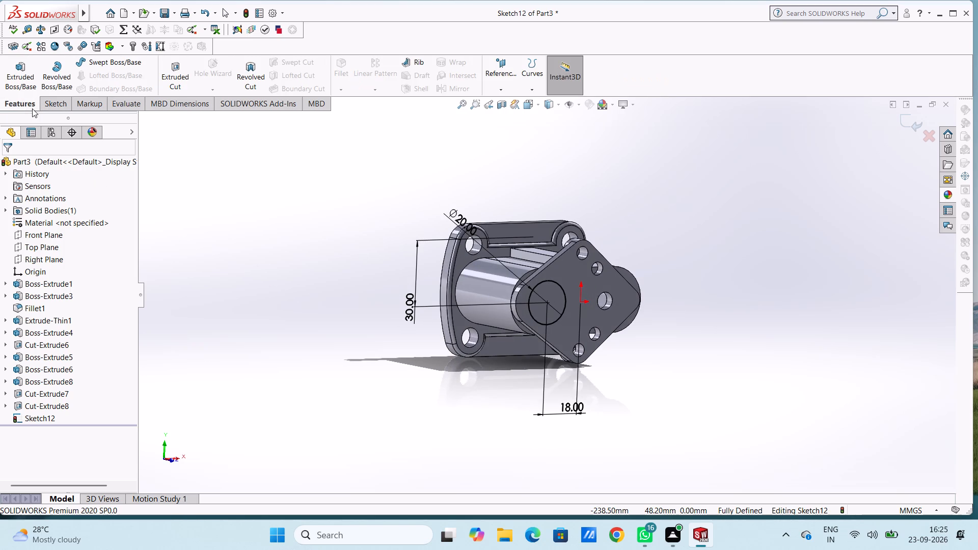
click(170, 69)
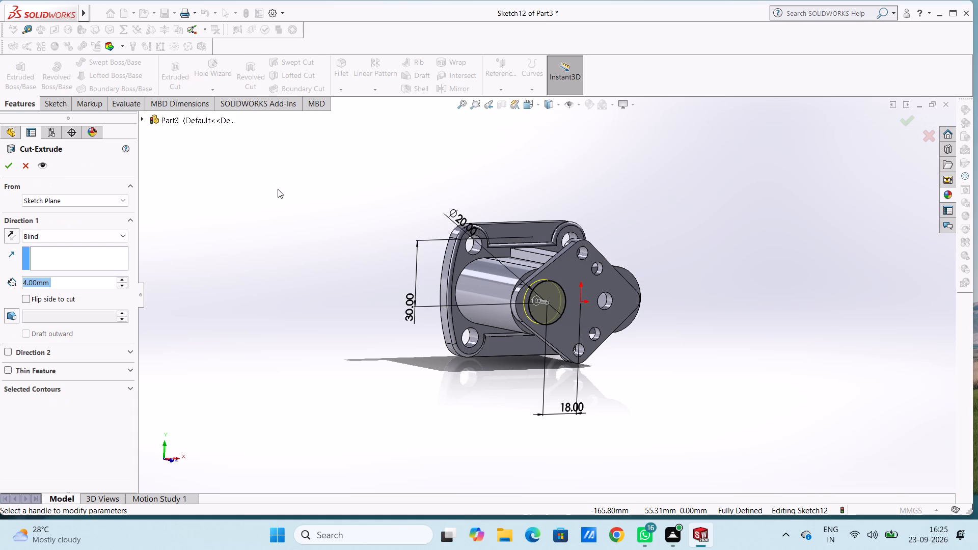
text(10)
key(Return)
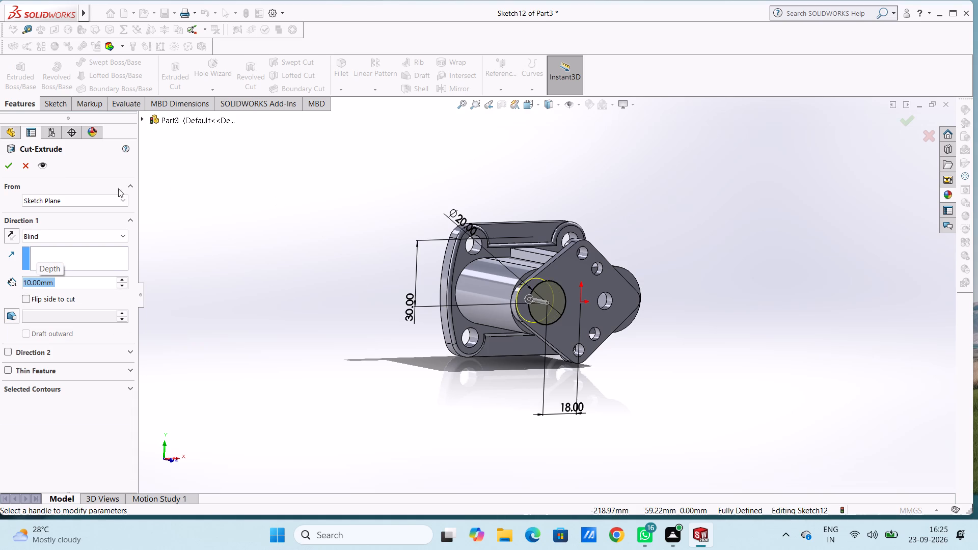
click(12, 167)
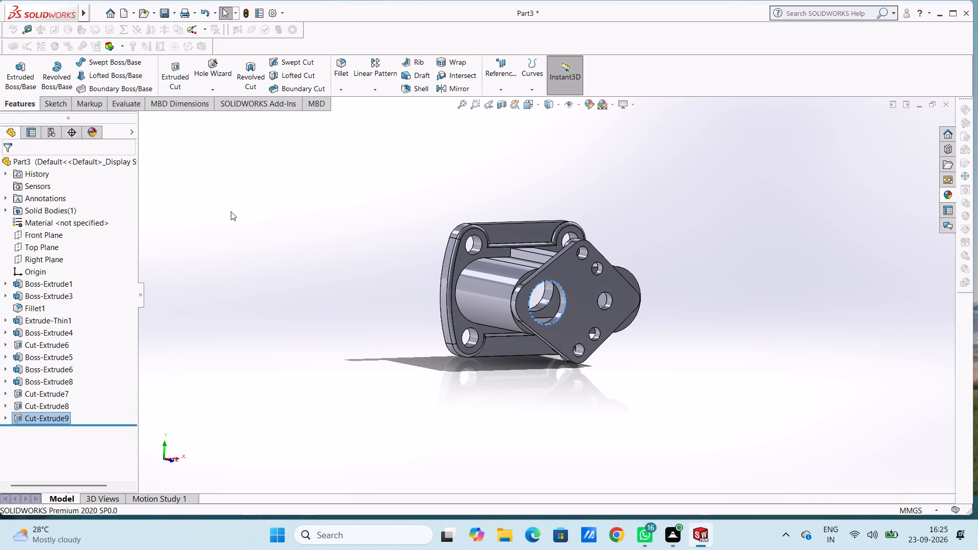
click(231, 211)
Start a sketch on the diamond flange's front face and draw a 10 mm radius circle concentric with the new bore.
middle_drag(235, 213, 177, 231)
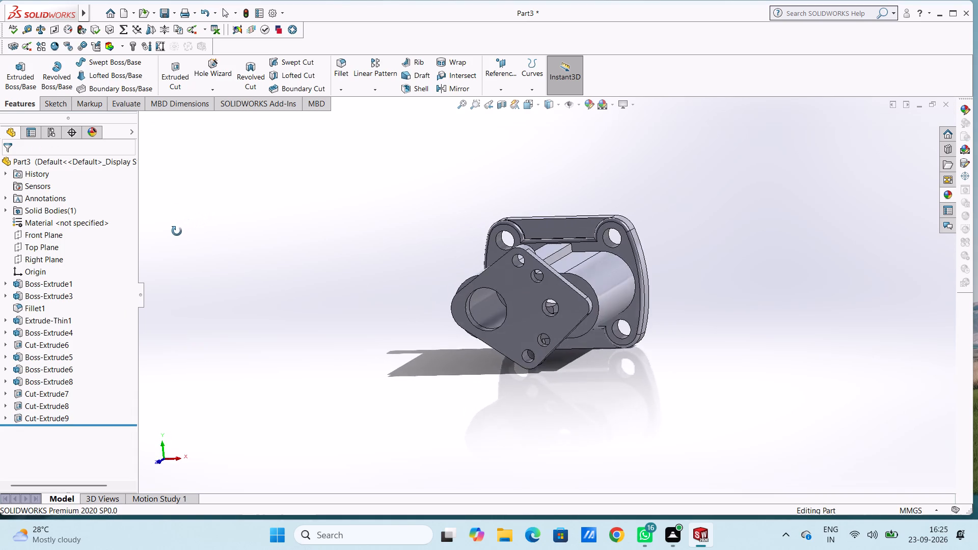
middle_drag(177, 231, 202, 244)
key(ctrl+1)
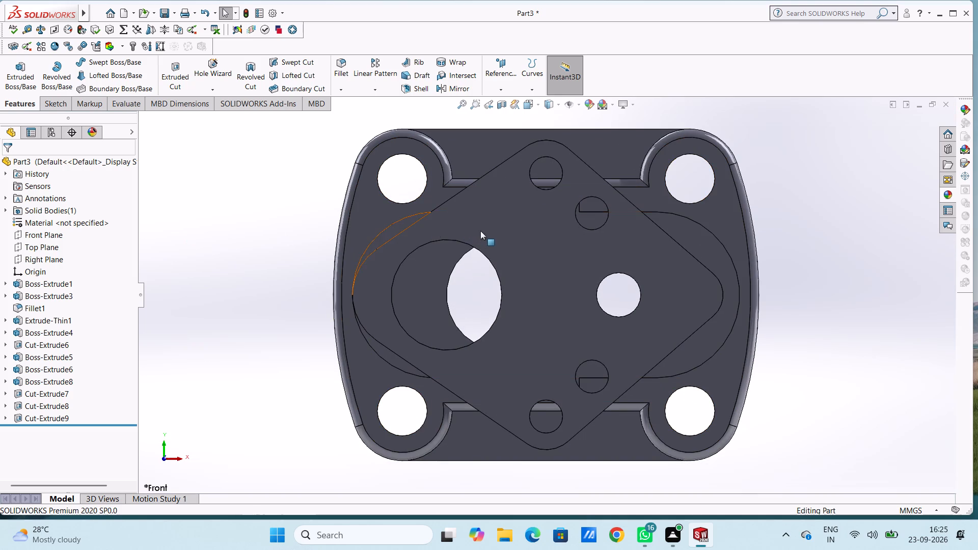
click(480, 231)
click(526, 204)
click(266, 247)
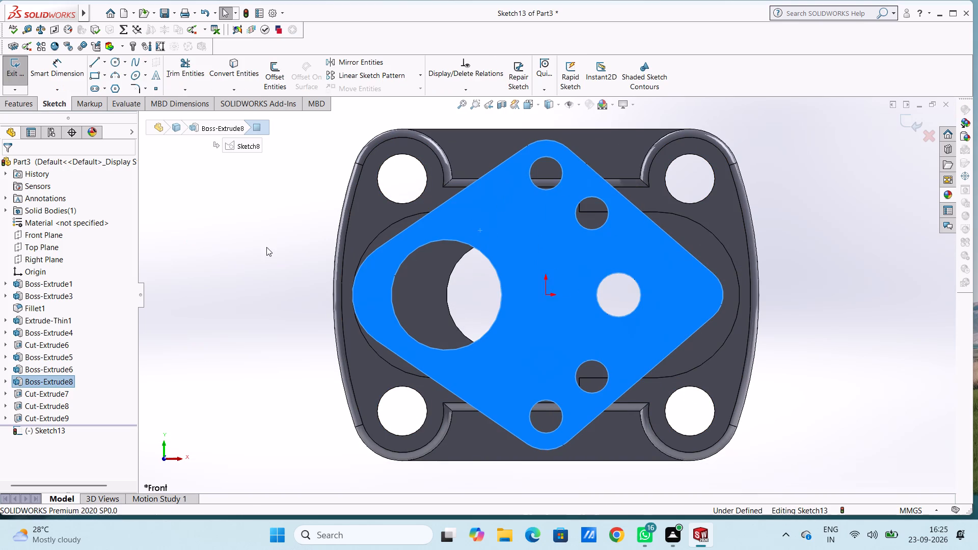
click(117, 63)
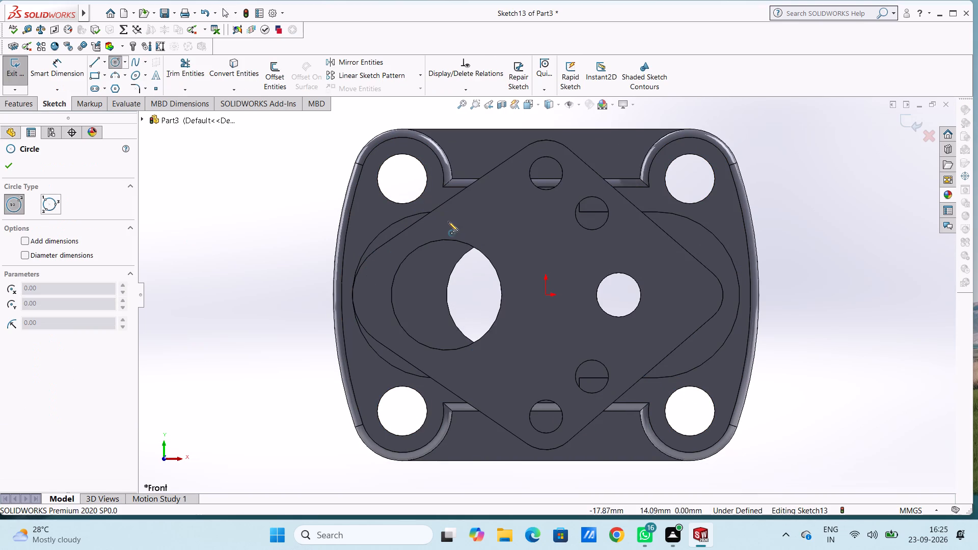
click(445, 294)
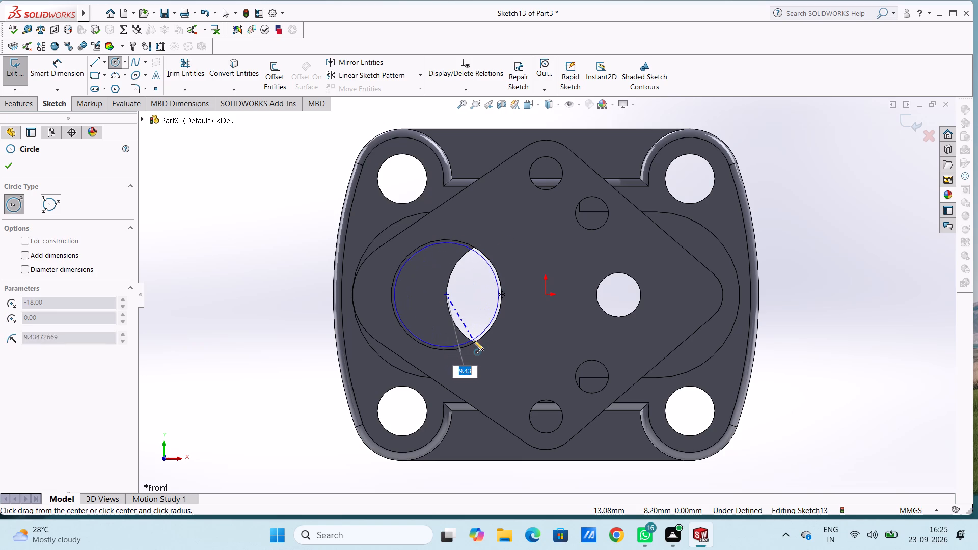
click(474, 341)
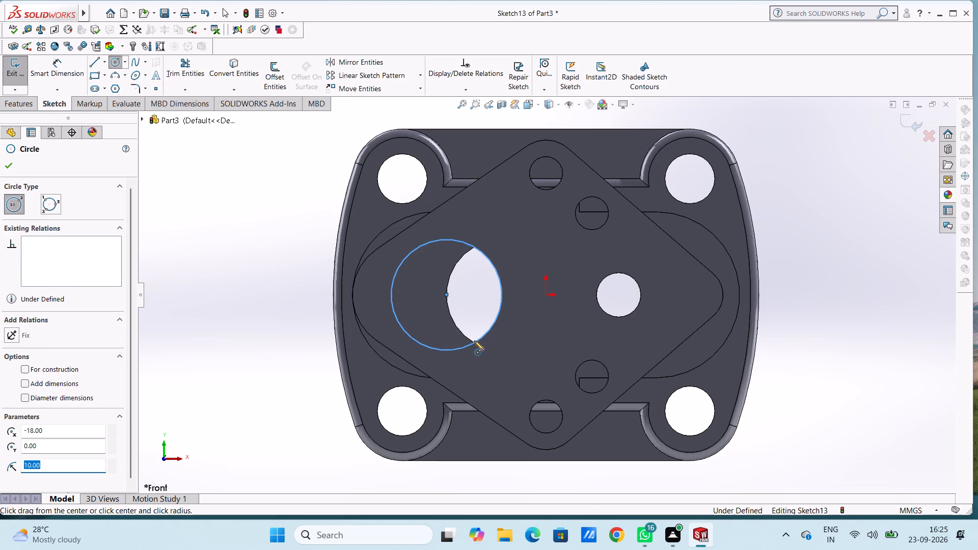
key(Escape)
key(Escape)
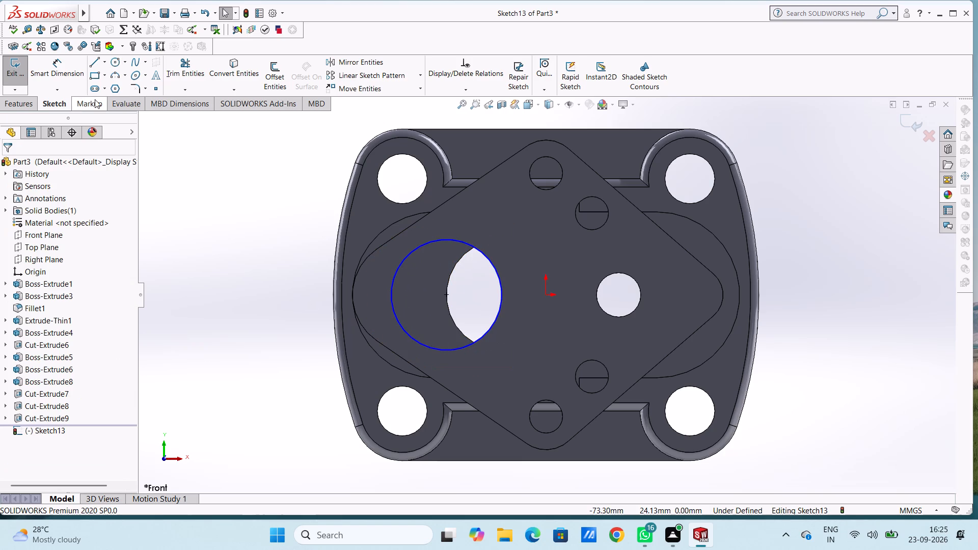
Dimension the concentric circle's diameter as 20 mm.
click(74, 80)
click(394, 277)
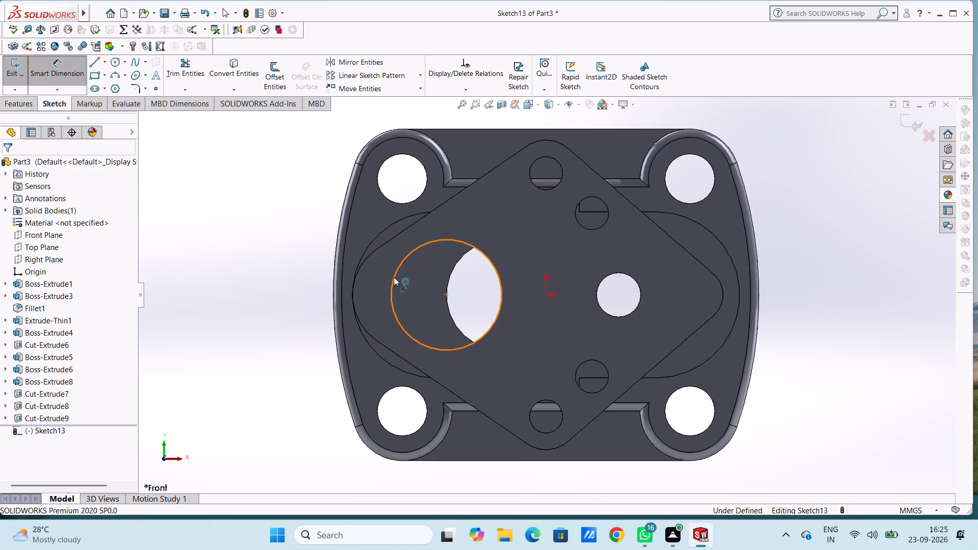
click(295, 207)
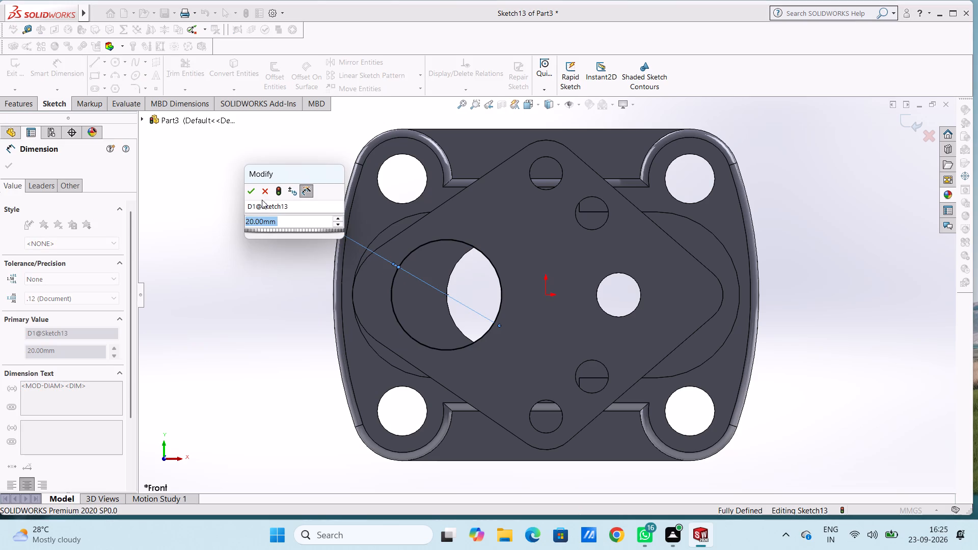
click(255, 196)
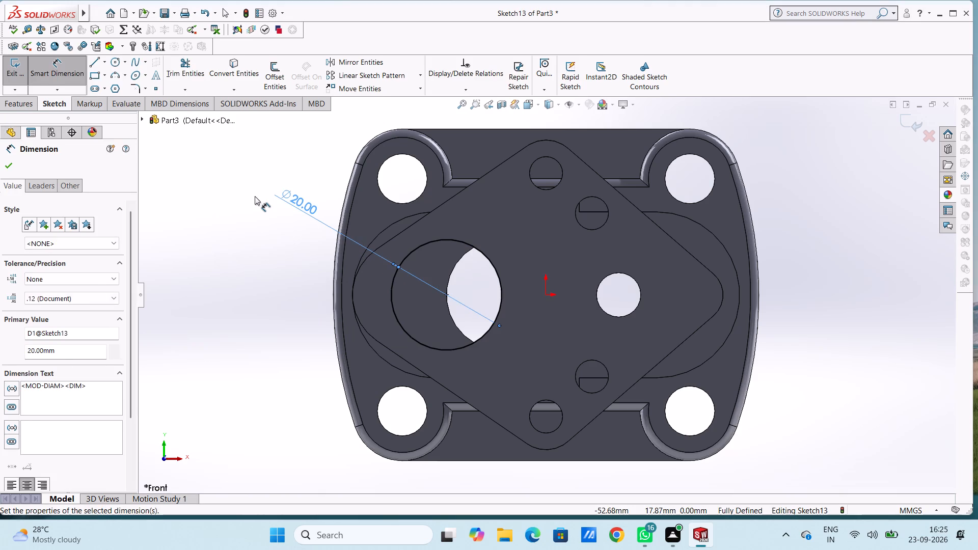
key(Escape)
key(Escape)
Extrude the 20 mm circle from the diamond flange as a thin-walled boss, 10 mm deep with a one-direction wall thickness of 1 mm.
scroll(255, 196, up, 2)
middle_drag(396, 238, 397, 238)
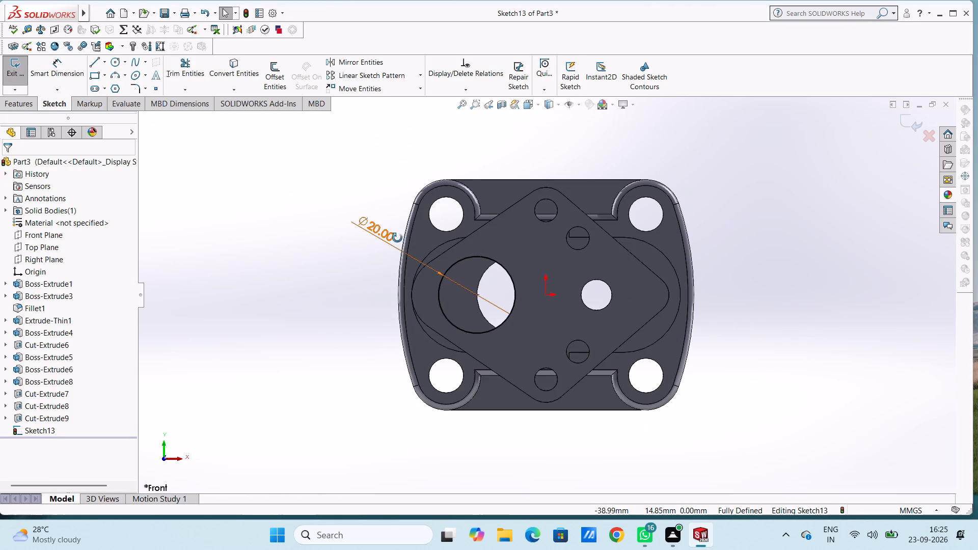
middle_drag(397, 238, 444, 281)
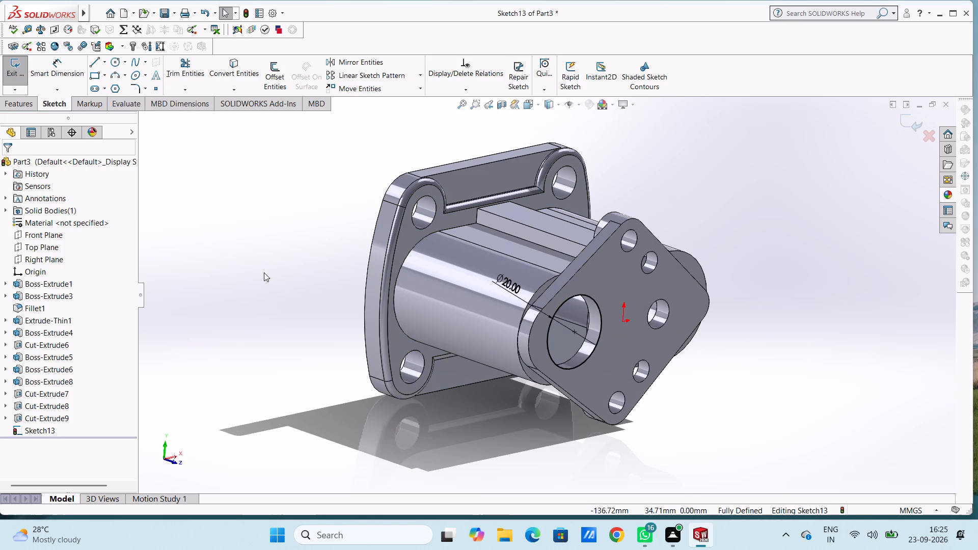
click(20, 105)
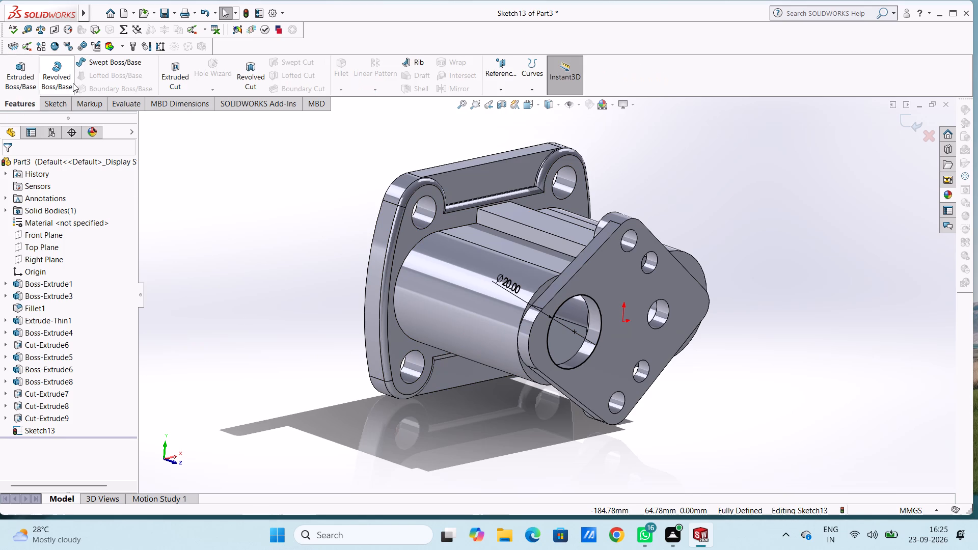
click(22, 76)
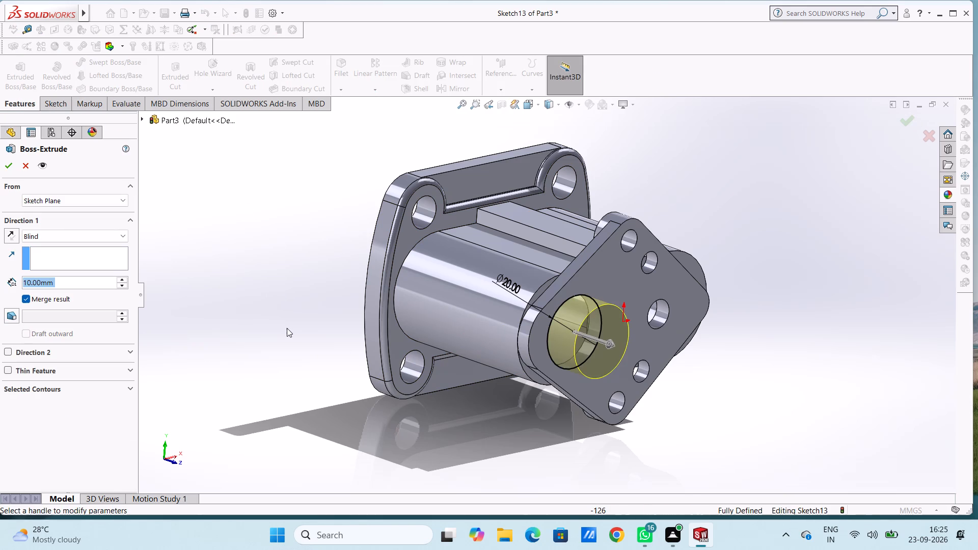
middle_drag(287, 323, 257, 321)
scroll(268, 322, up, 1)
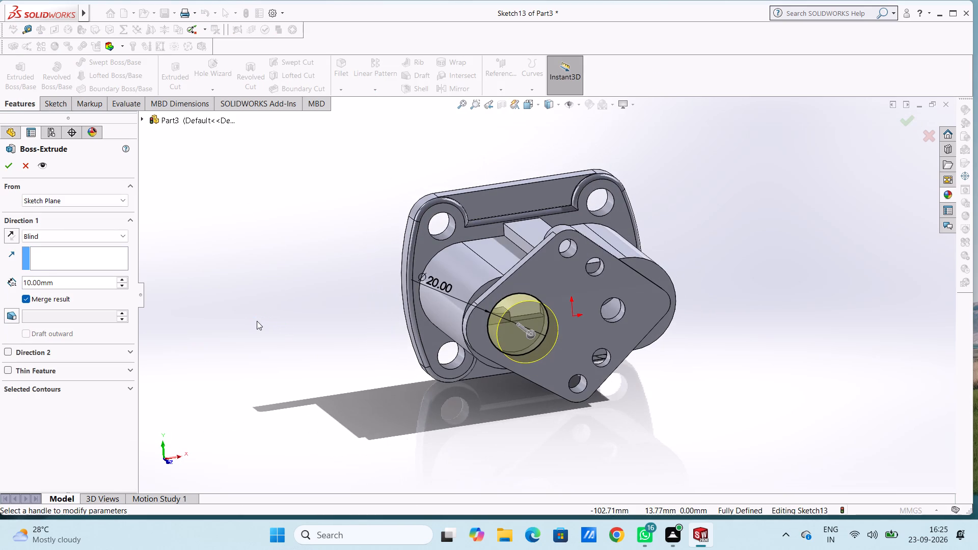
click(9, 366)
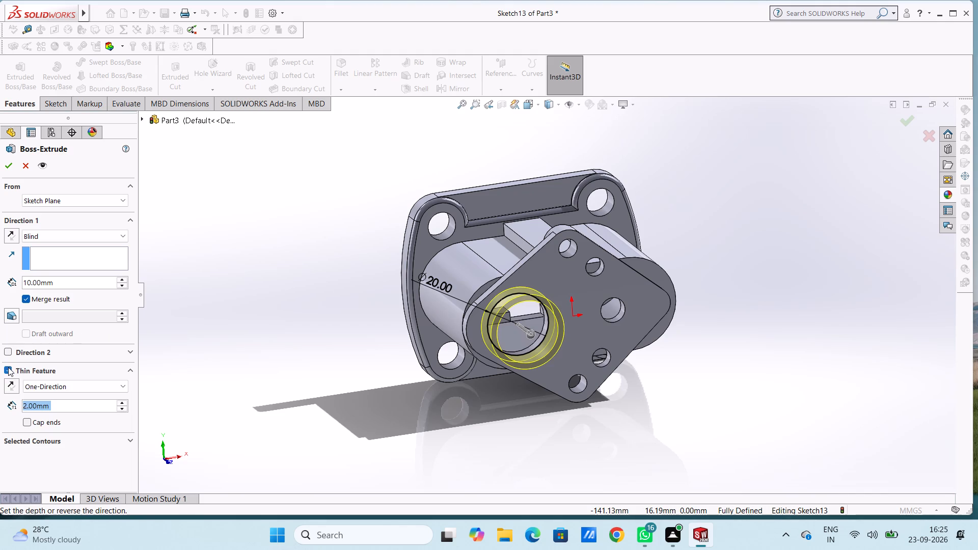
key(1)
key(Return)
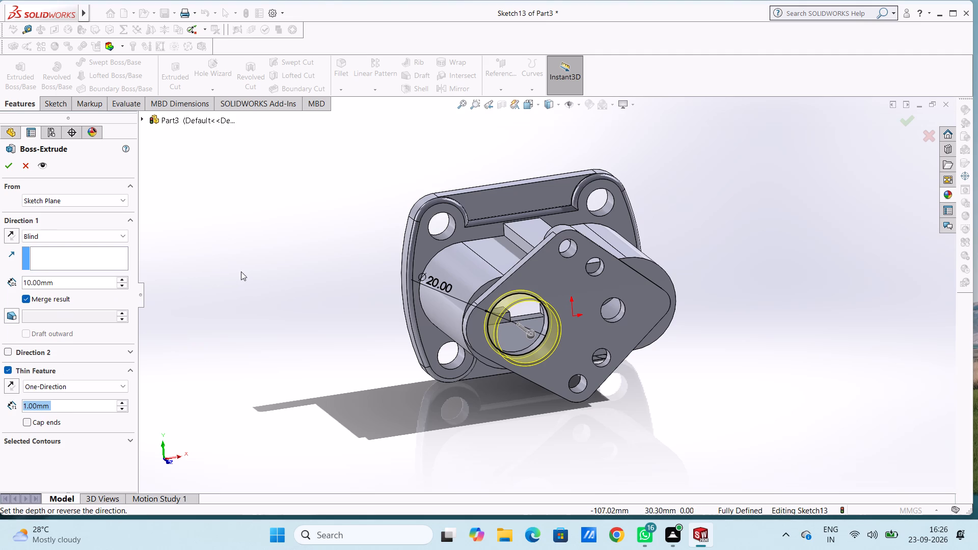
middle_drag(247, 271, 297, 288)
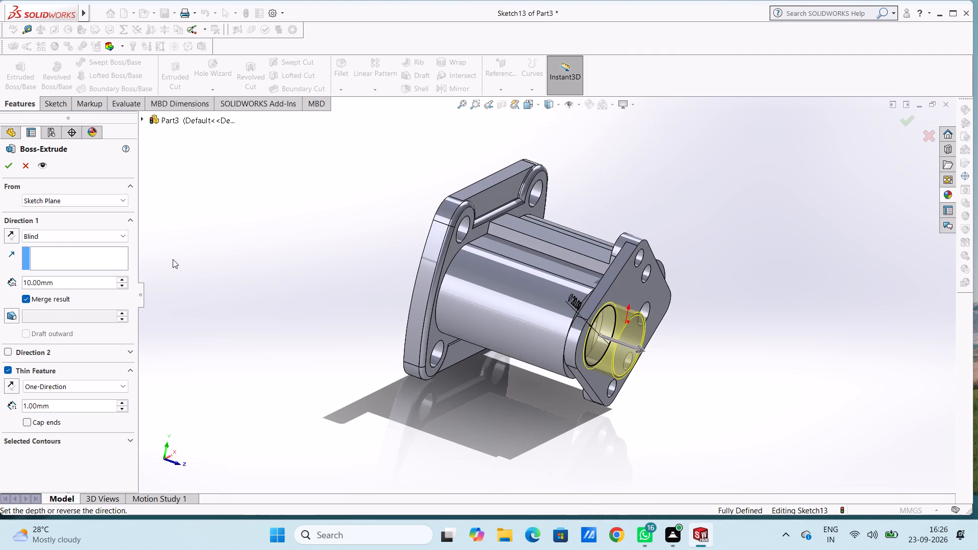
click(8, 164)
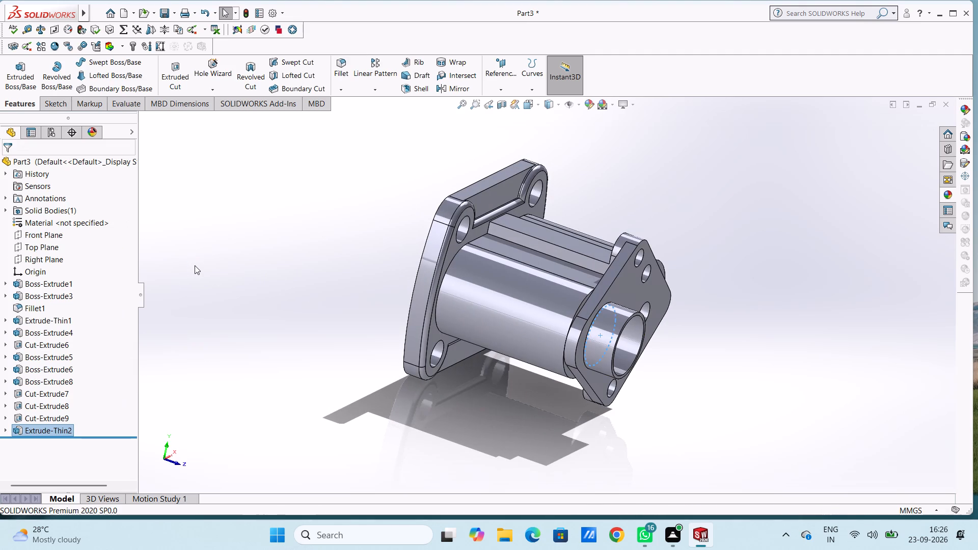
click(195, 265)
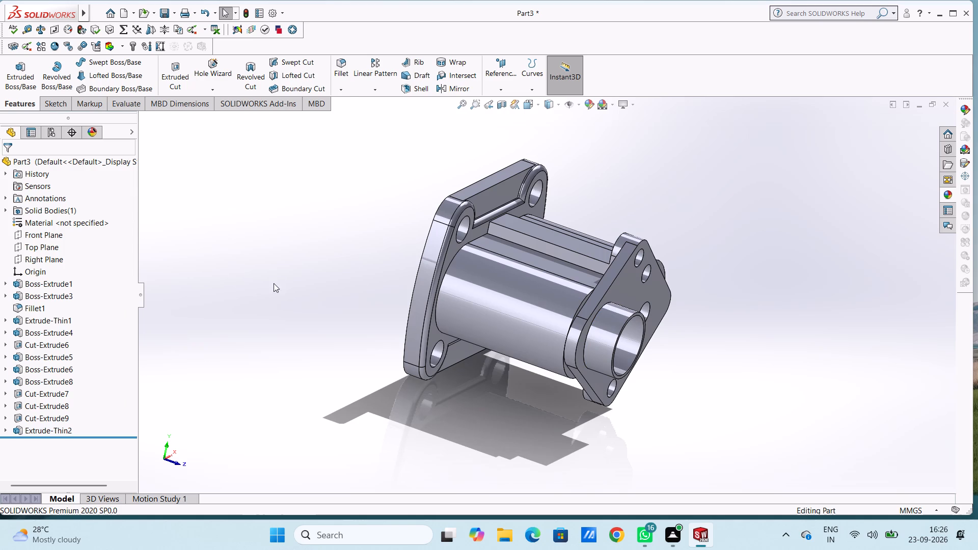
Examine the new tubular boss, the housing body and the rear flange's cavity from several angles.
middle_drag(274, 283, 219, 242)
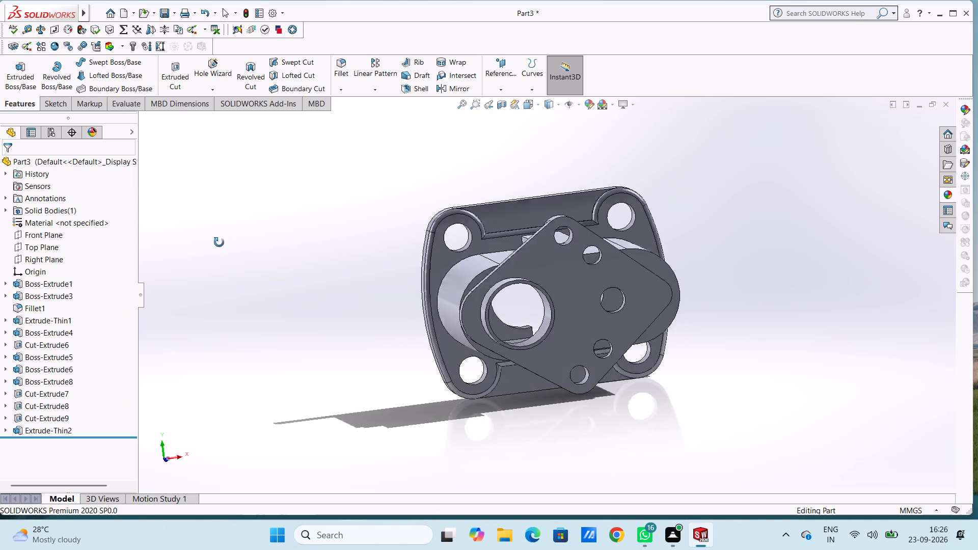
middle_drag(219, 242, 372, 346)
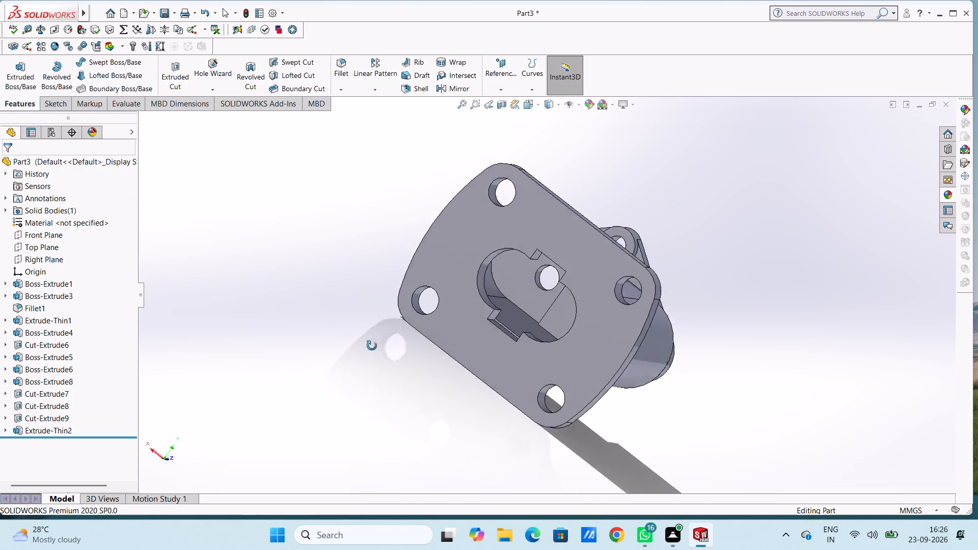
middle_drag(372, 346, 268, 366)
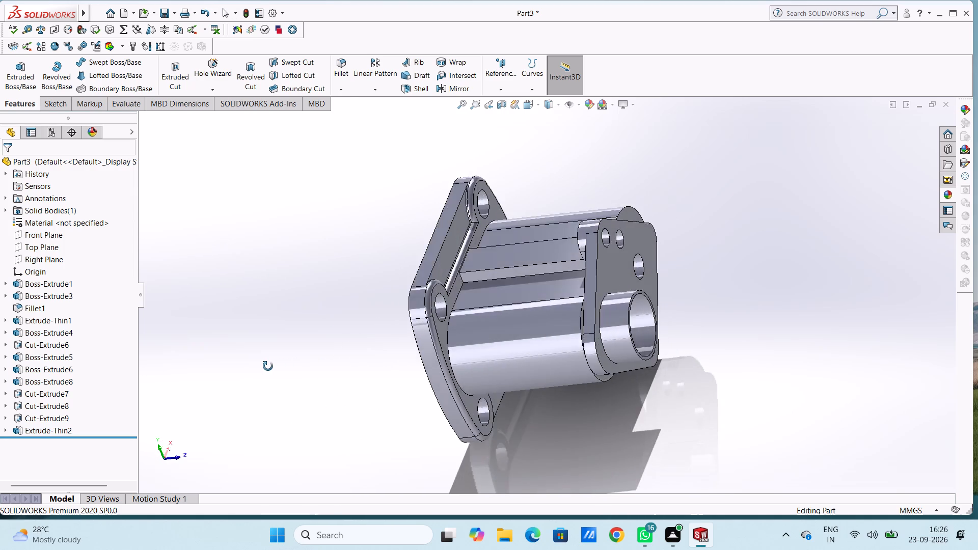
middle_drag(268, 366, 347, 373)
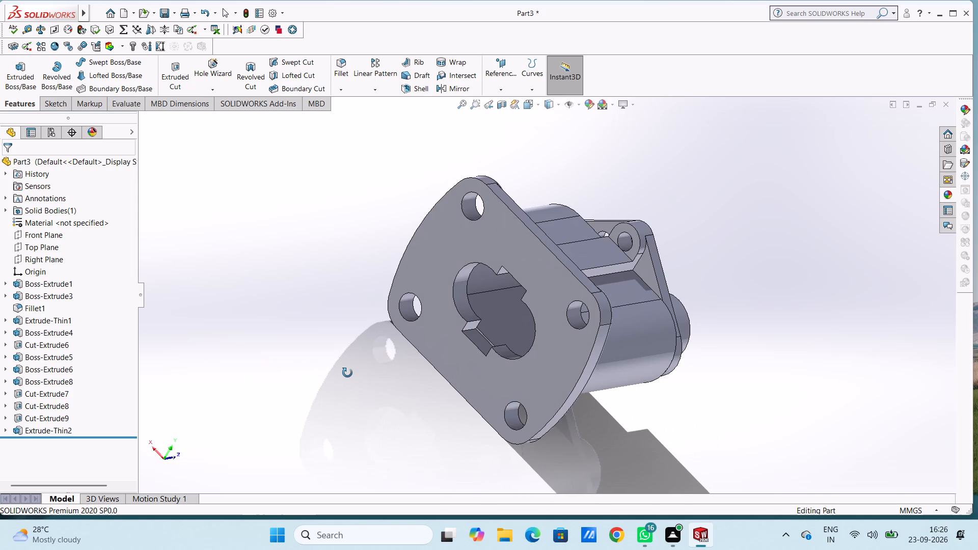
middle_drag(347, 373, 226, 330)
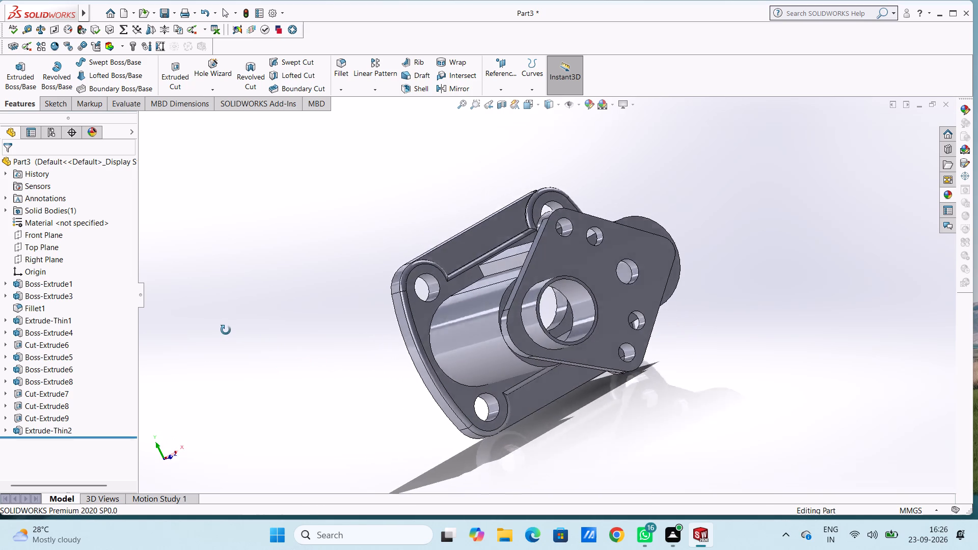
middle_drag(226, 330, 329, 333)
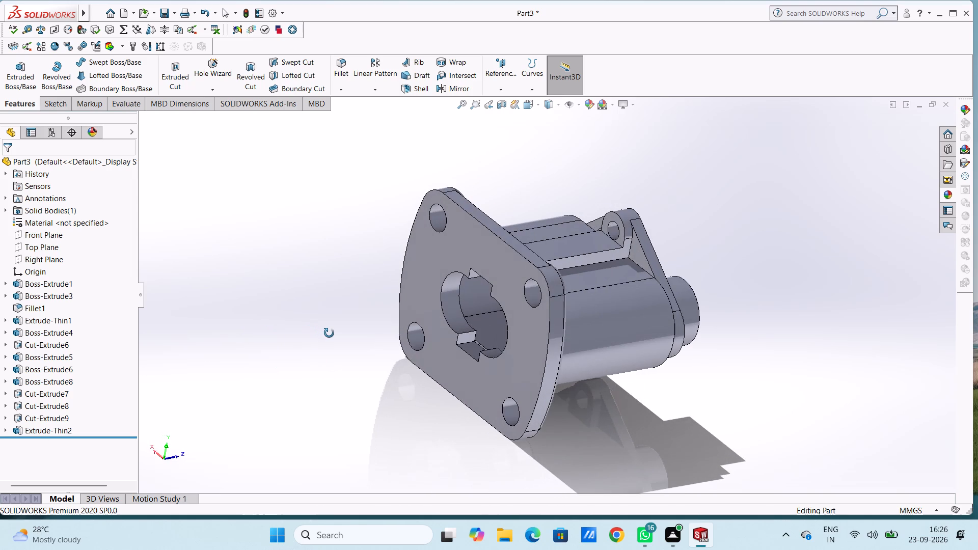
middle_drag(329, 333, 317, 335)
scroll(323, 335, down, 1)
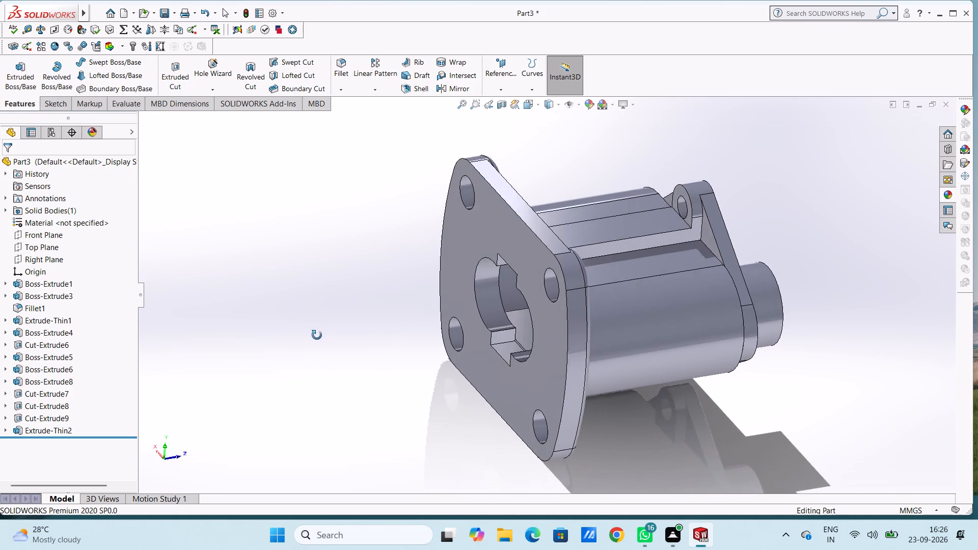
middle_drag(317, 335, 296, 336)
middle_drag(338, 351, 310, 353)
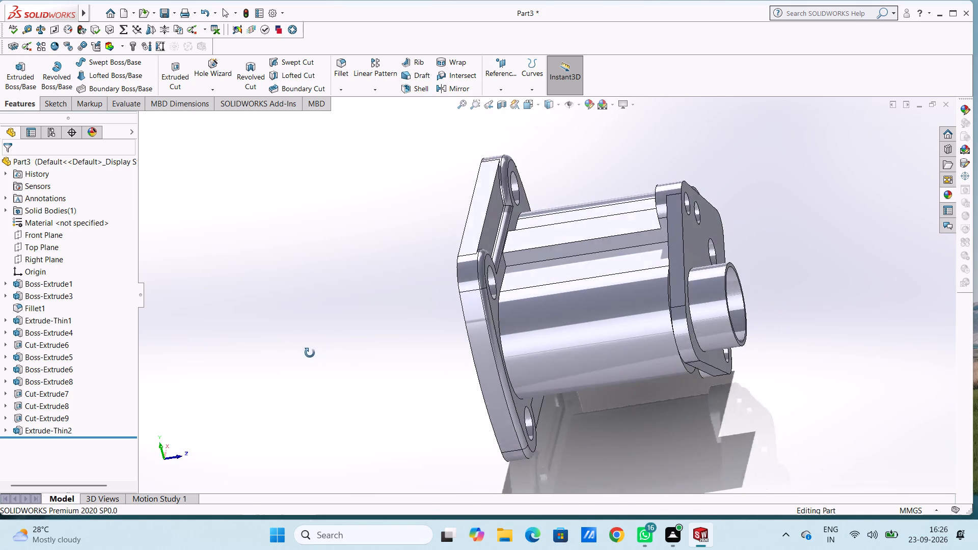
middle_drag(310, 353, 249, 358)
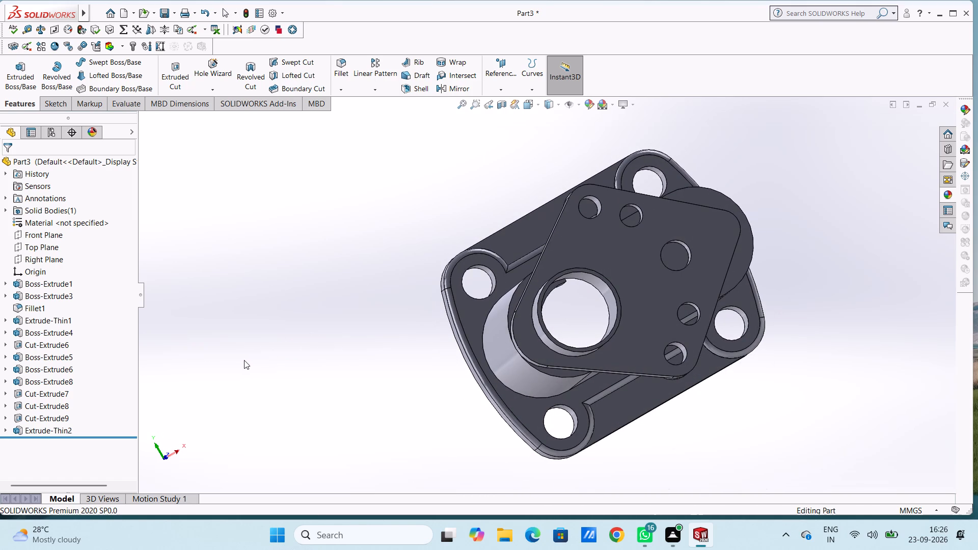
Start a sketch on the tubular boss's ring-shaped end face and draw a concentric circle of 10 mm radius.
key(ctrl+1)
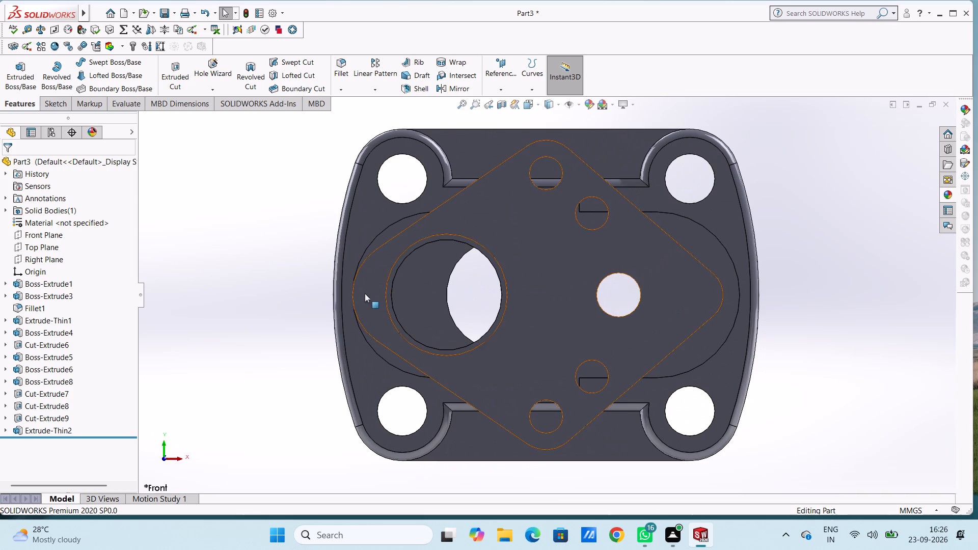
scroll(393, 276, down, 3)
scroll(471, 232, down, 2)
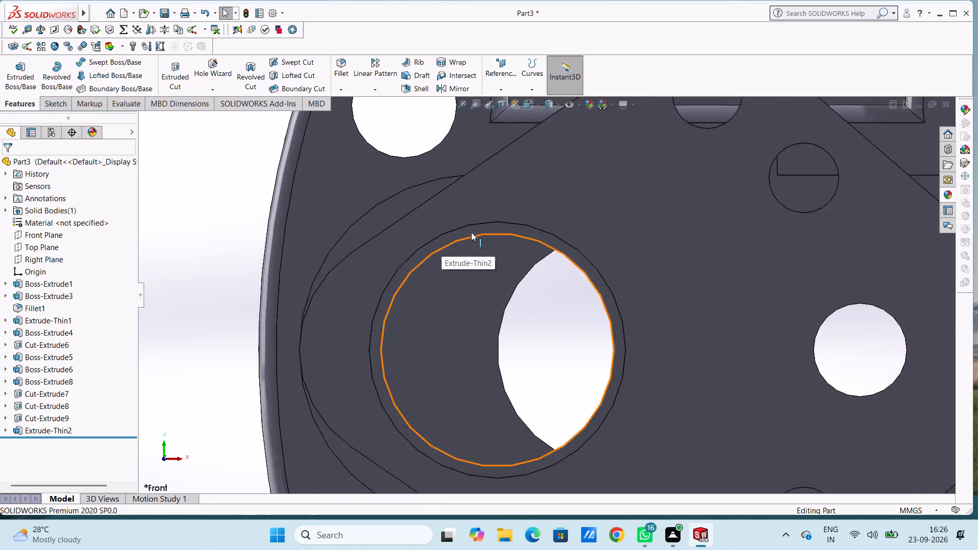
scroll(471, 232, down, 3)
click(494, 245)
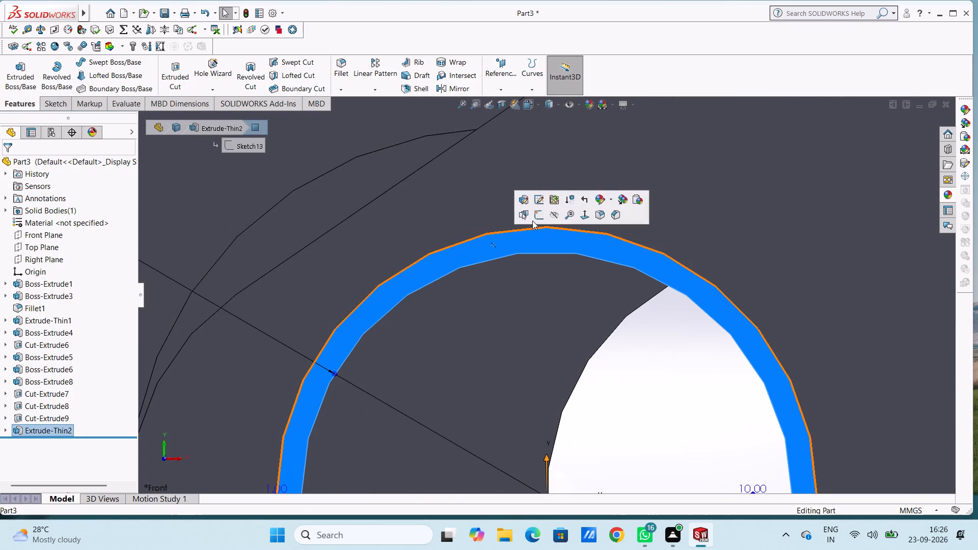
click(536, 215)
scroll(617, 346, up, 8)
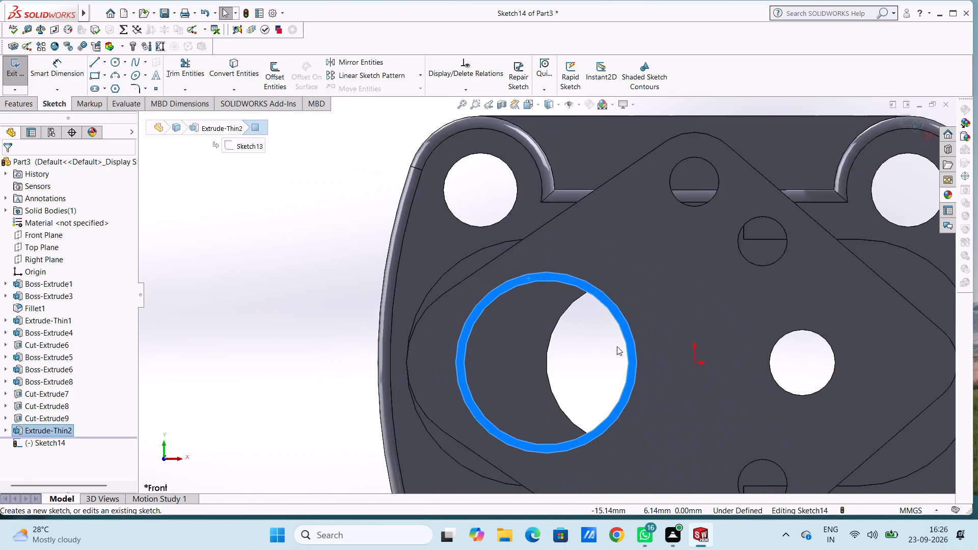
click(305, 344)
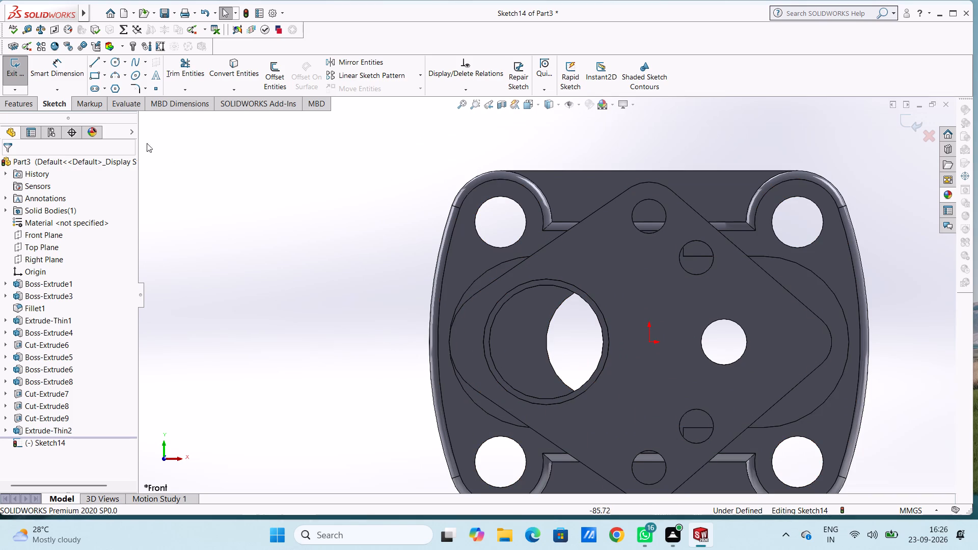
click(114, 63)
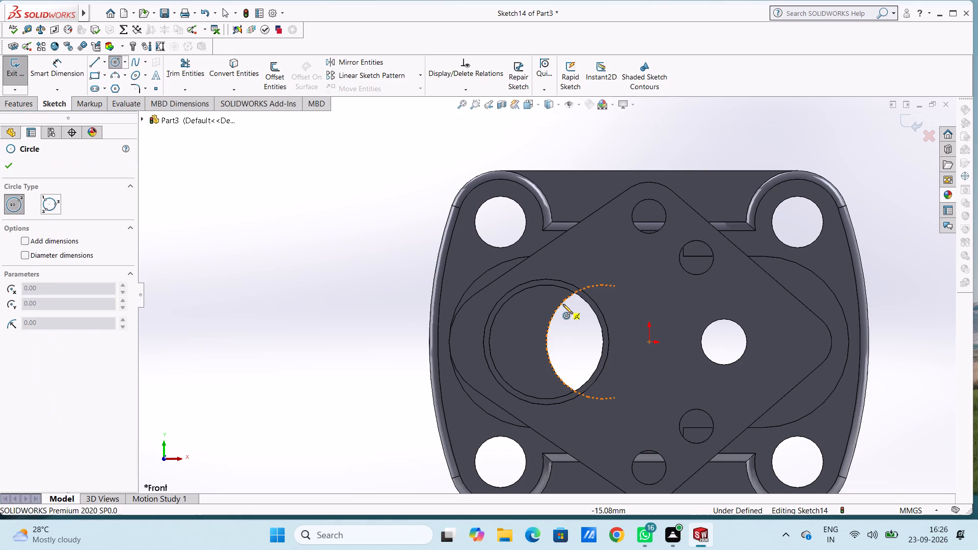
click(546, 342)
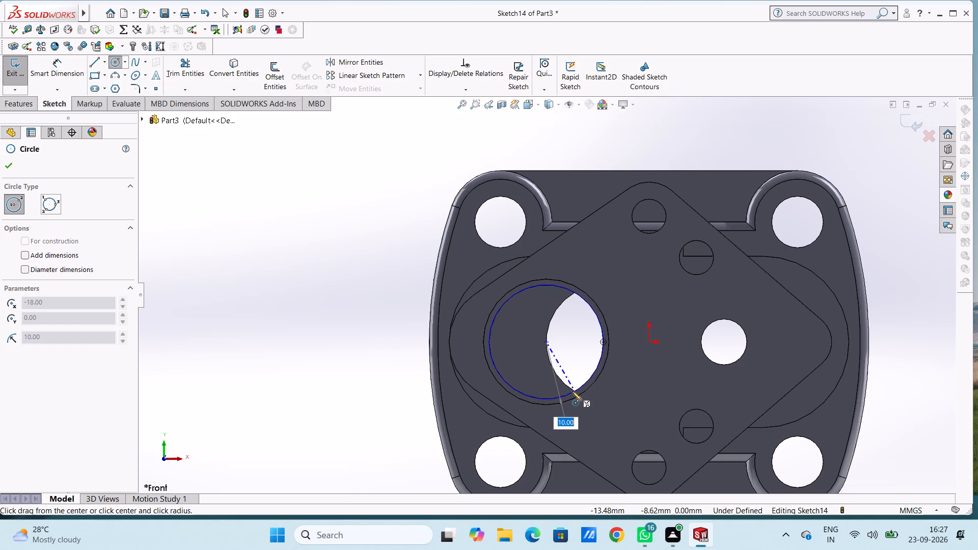
click(572, 391)
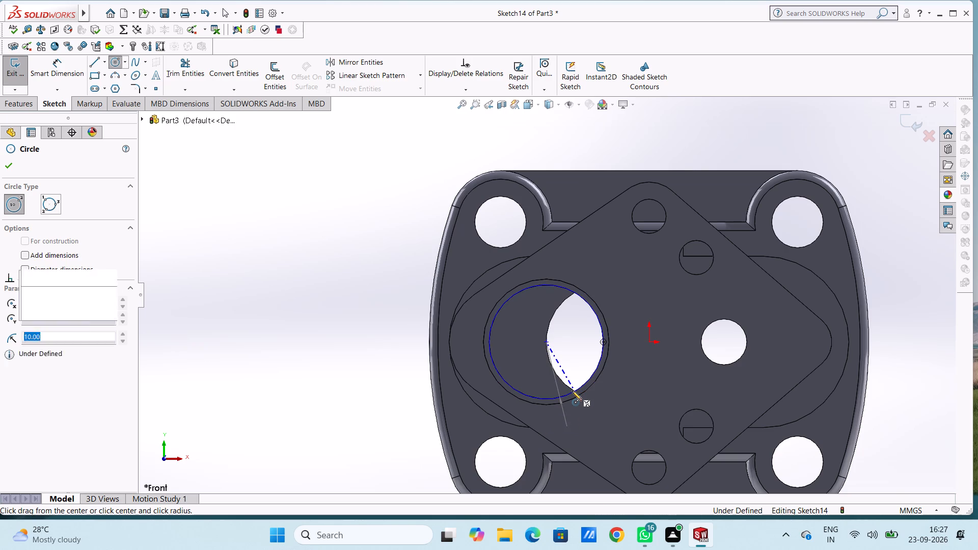
Dimension the new circle's diameter on the boss's end face as 20 mm.
click(59, 82)
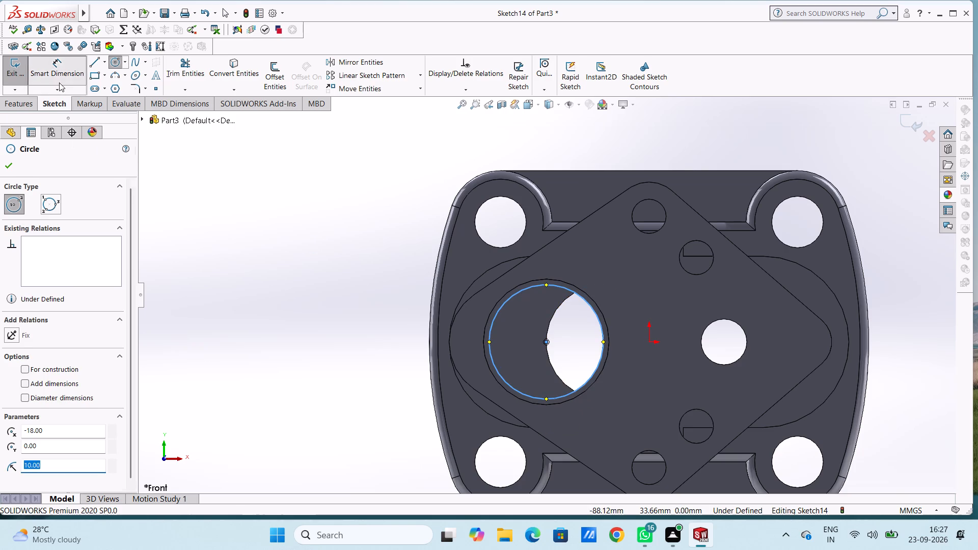
click(497, 312)
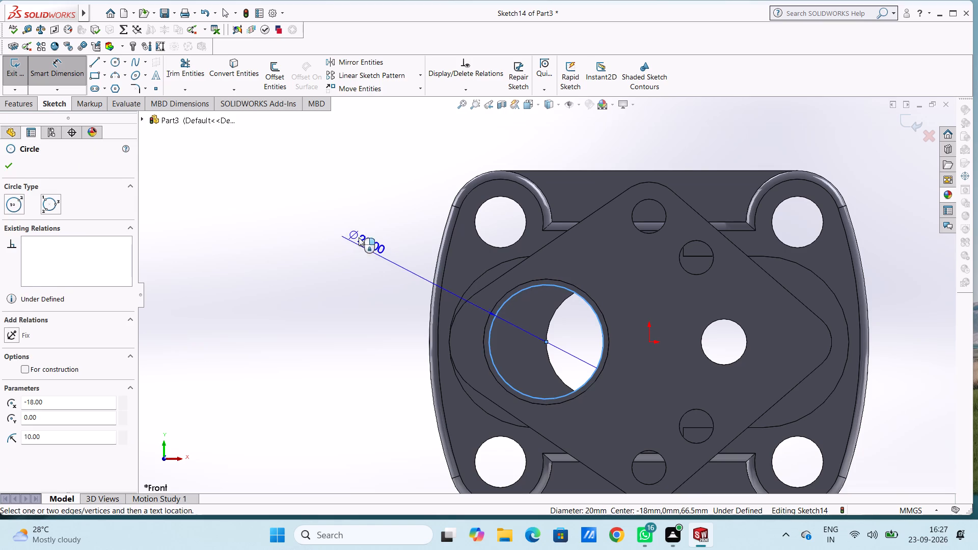
click(357, 232)
click(312, 212)
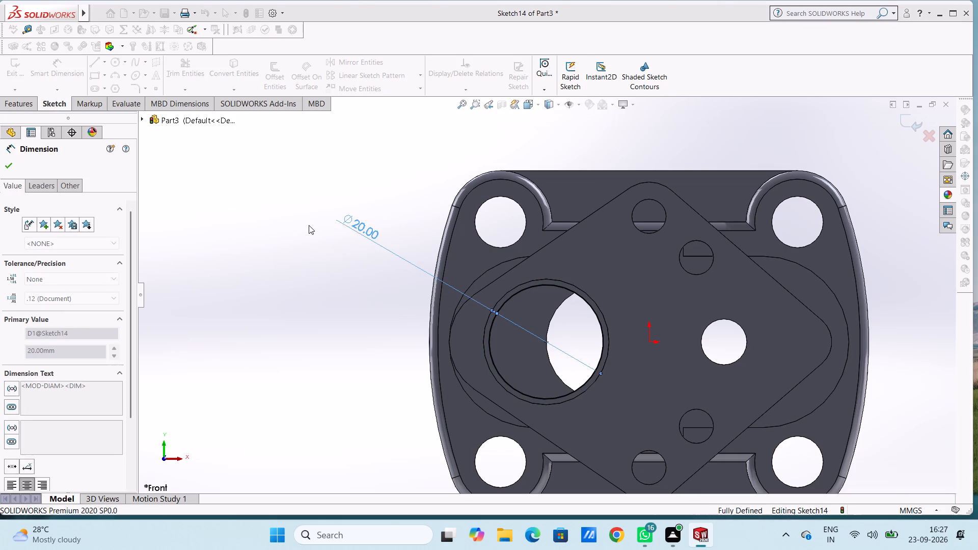
click(304, 228)
Start extruding the 20 mm circle as a one-direction thin feature with a 2 mm wall, reversed to the inside of the circle.
middle_drag(351, 216, 342, 243)
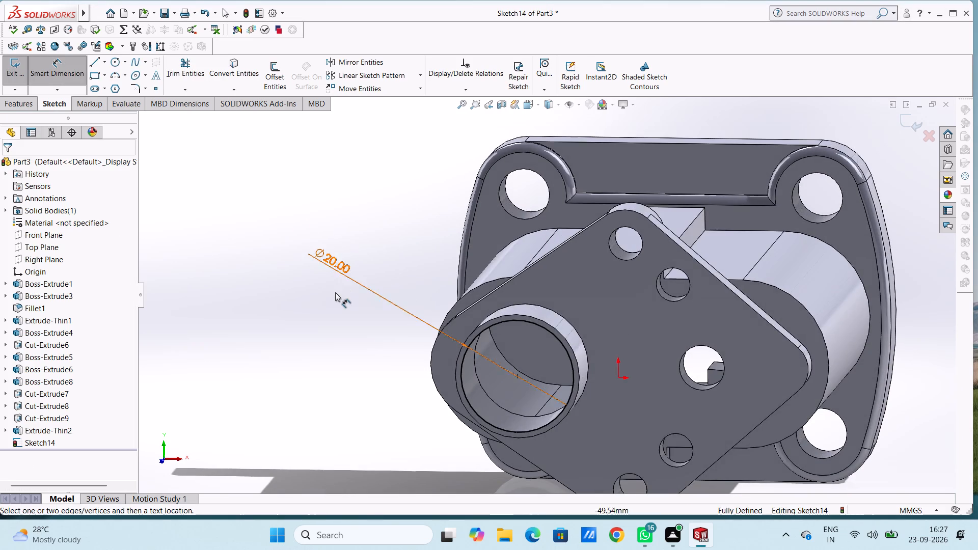
scroll(335, 296, up, 3)
middle_drag(361, 286, 355, 298)
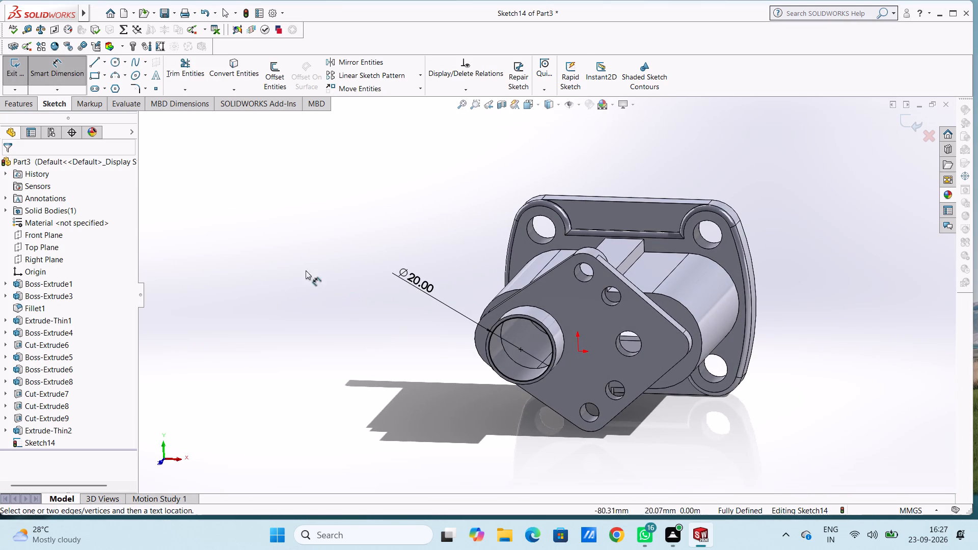
click(19, 104)
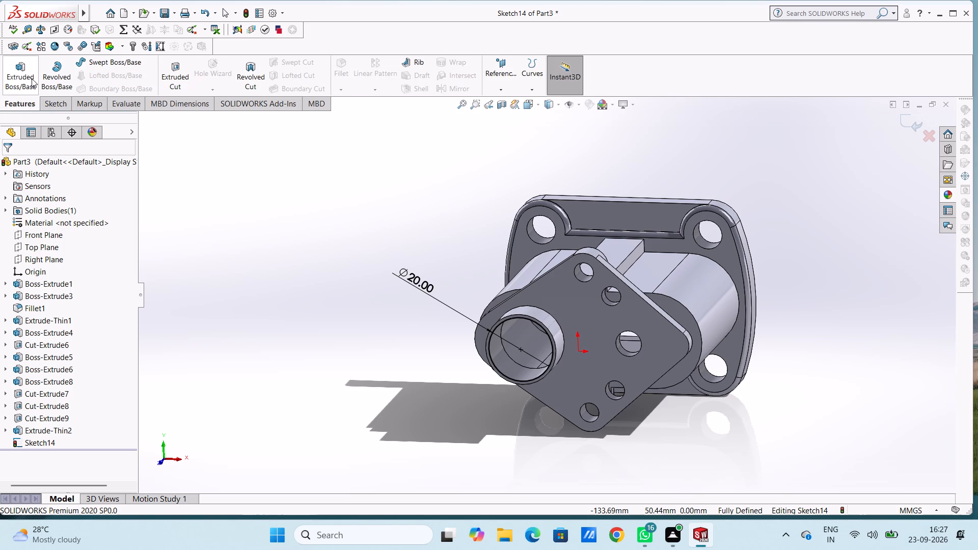
click(32, 79)
middle_drag(347, 326, 347, 322)
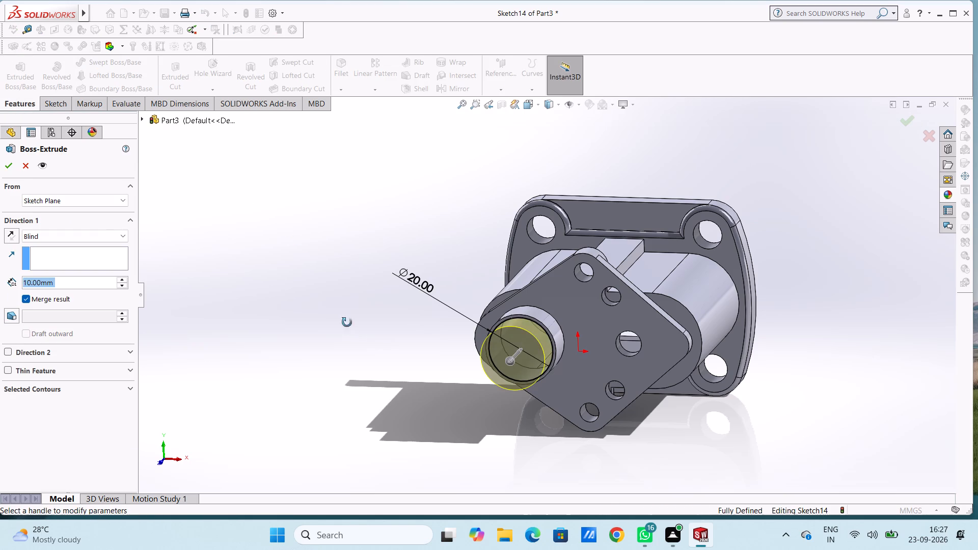
middle_drag(347, 322, 350, 287)
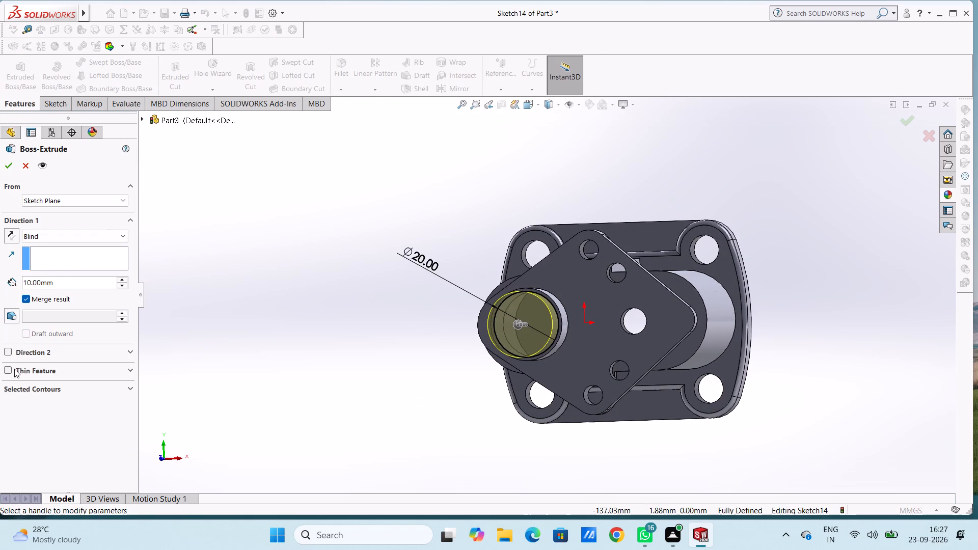
click(9, 368)
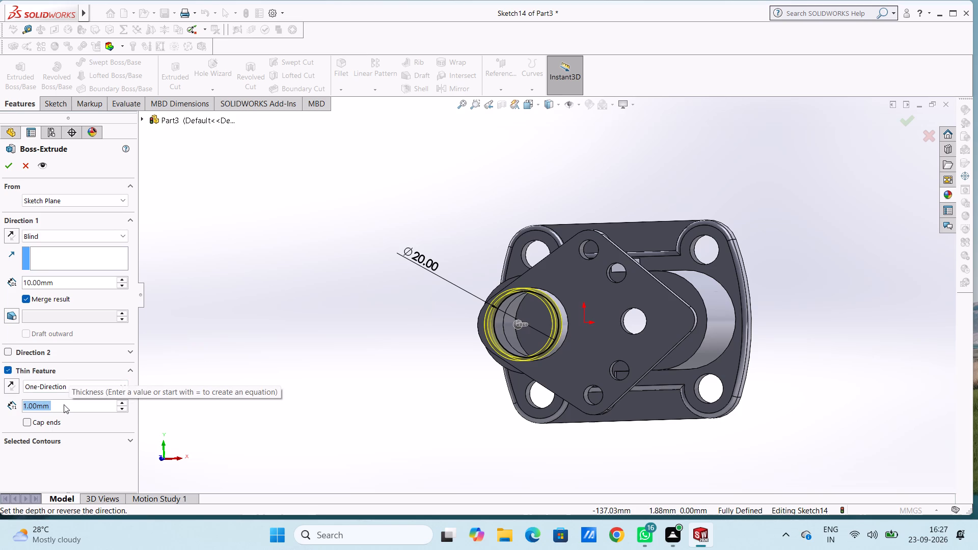
key(2)
key(Return)
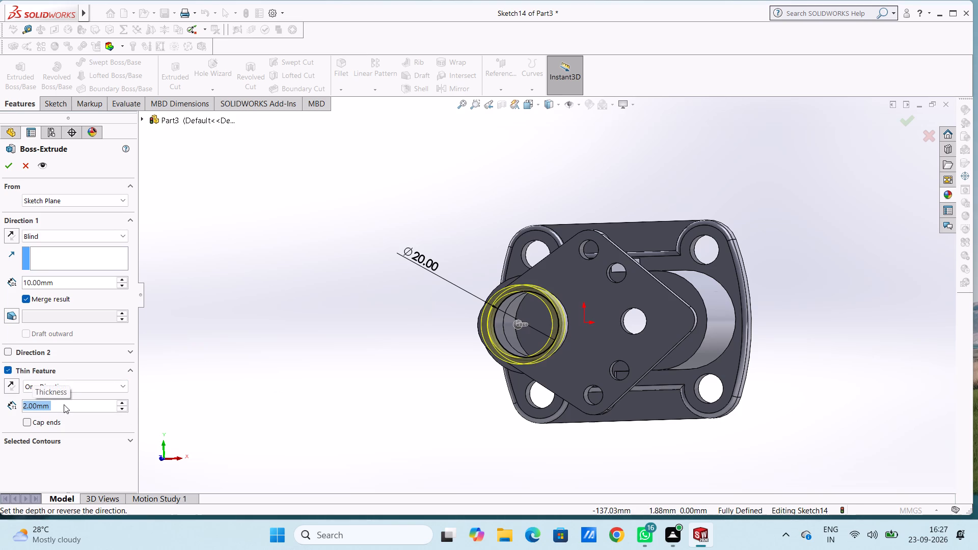
click(11, 382)
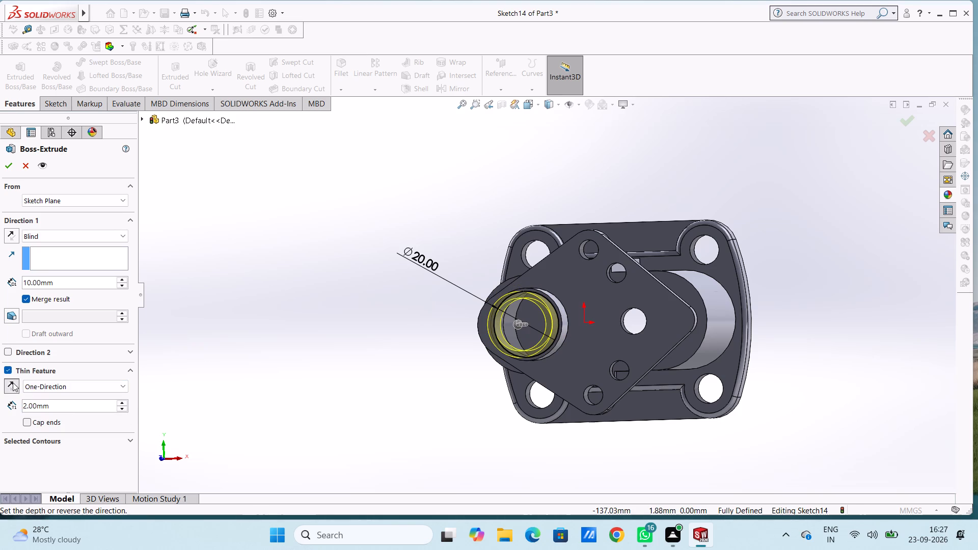
middle_drag(282, 362, 353, 398)
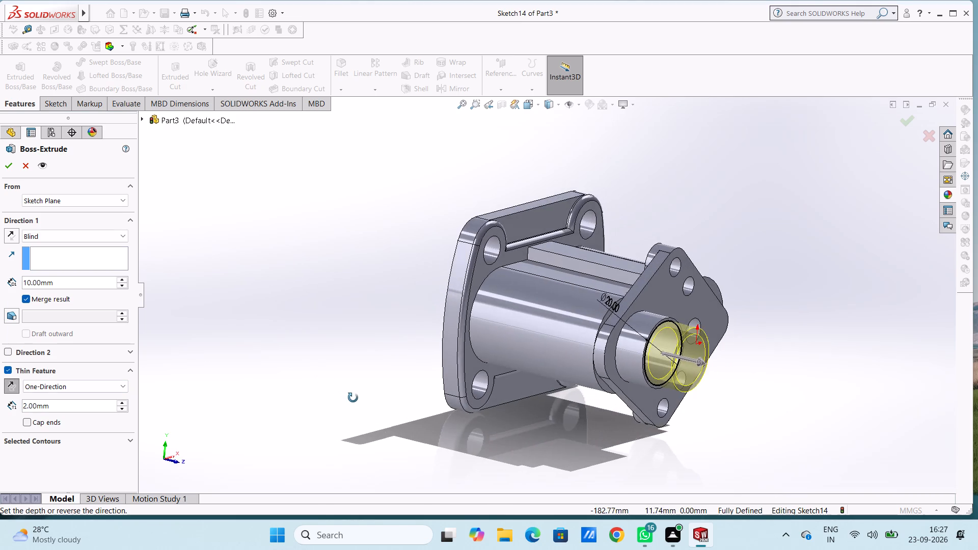
middle_drag(353, 398, 358, 403)
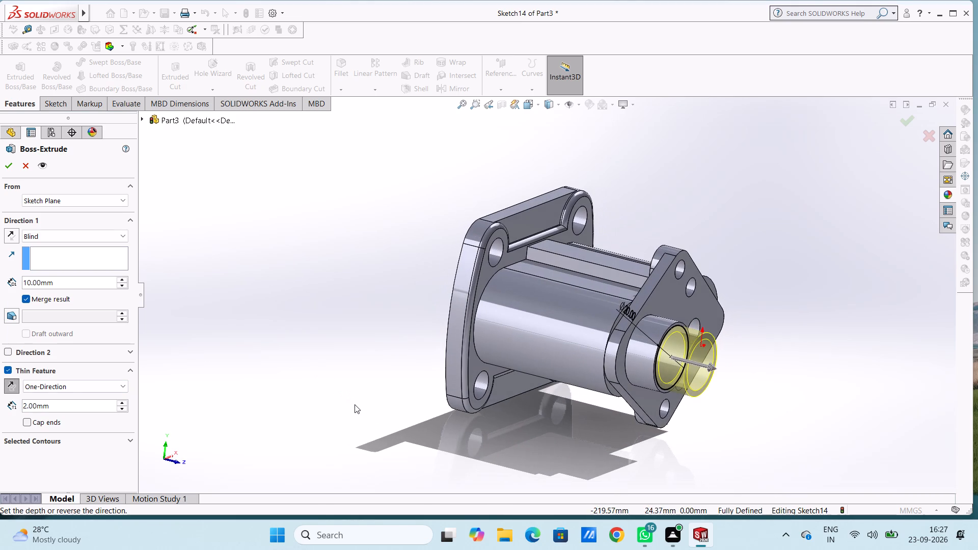
Set the thin-walled extrusion's depth to 15 mm and wall thickness to 3 mm, and complete the feature.
double_click(85, 286)
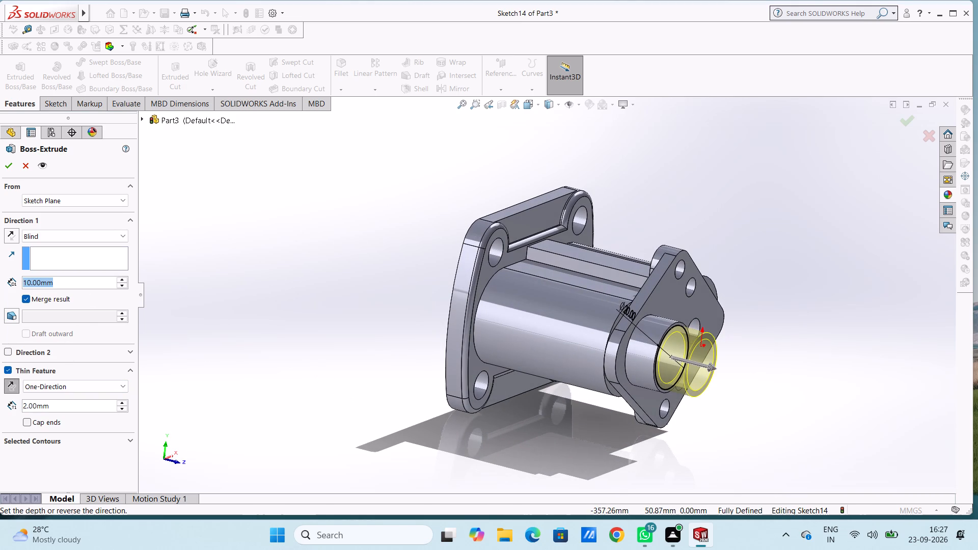
text(15)
key(Return)
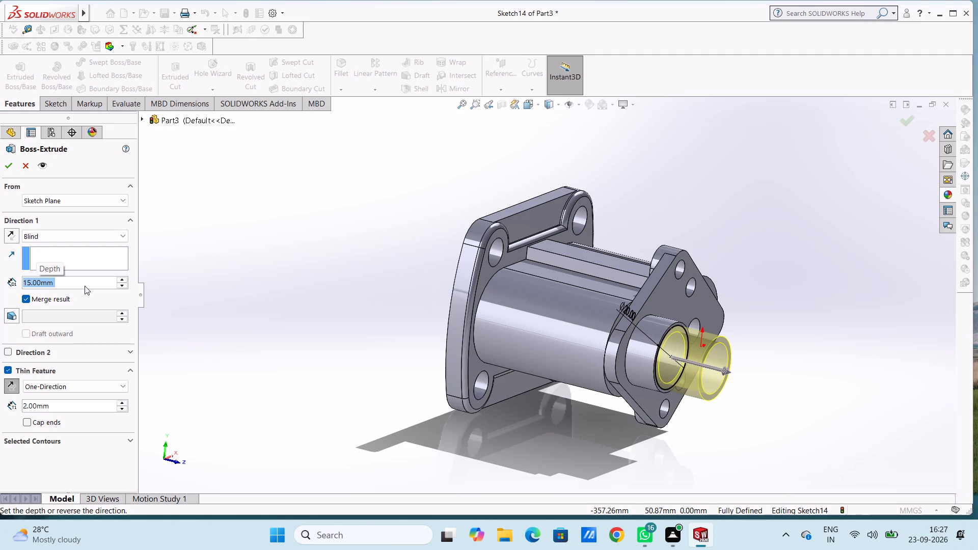
double_click(75, 403)
key(3)
key(Return)
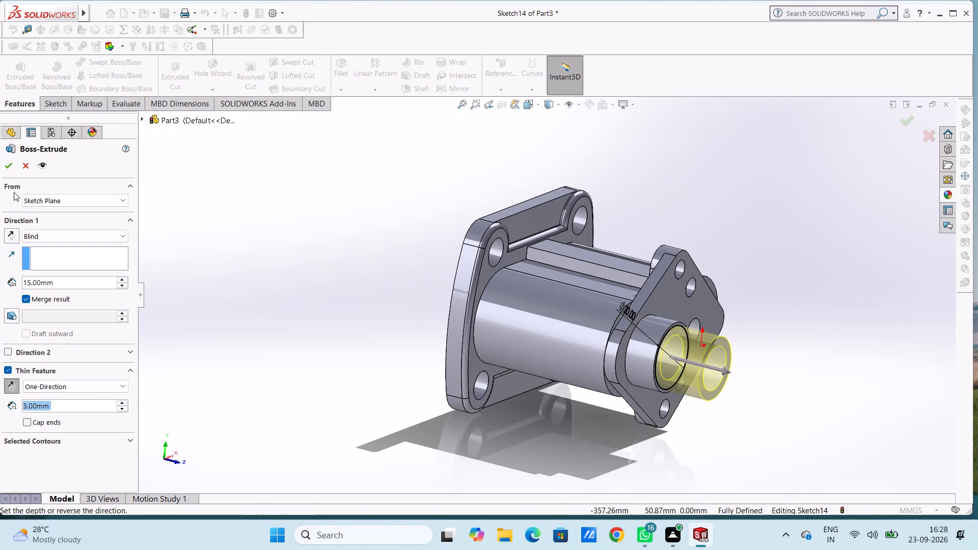
click(12, 167)
click(199, 248)
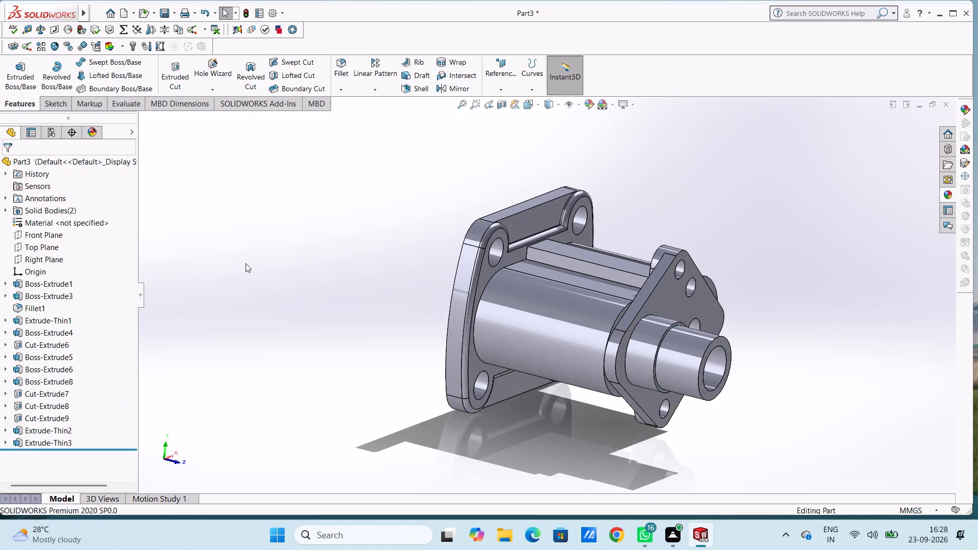
Start a sketch on the ring-shaped end face of the new narrower tube section.
middle_drag(244, 267, 139, 301)
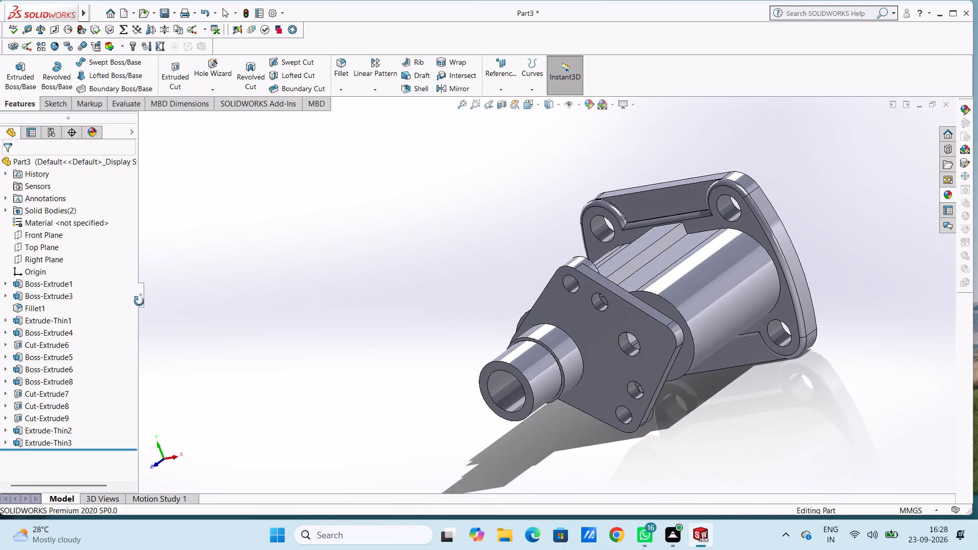
middle_drag(139, 301, 142, 301)
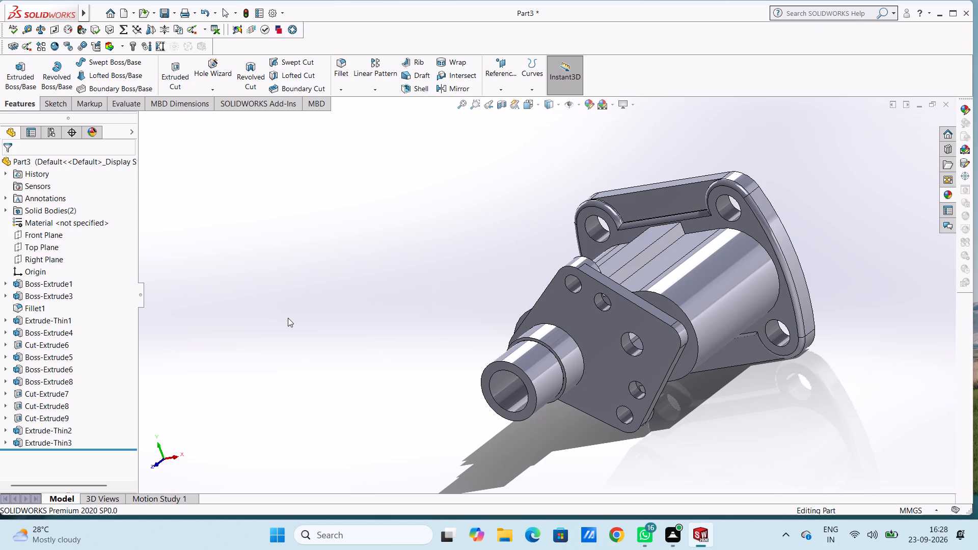
key(ctrl+1)
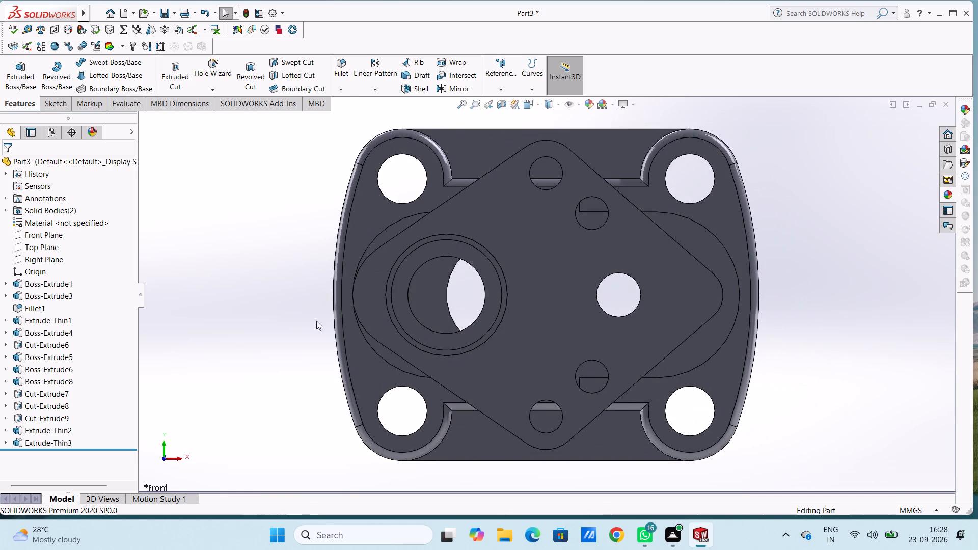
click(401, 271)
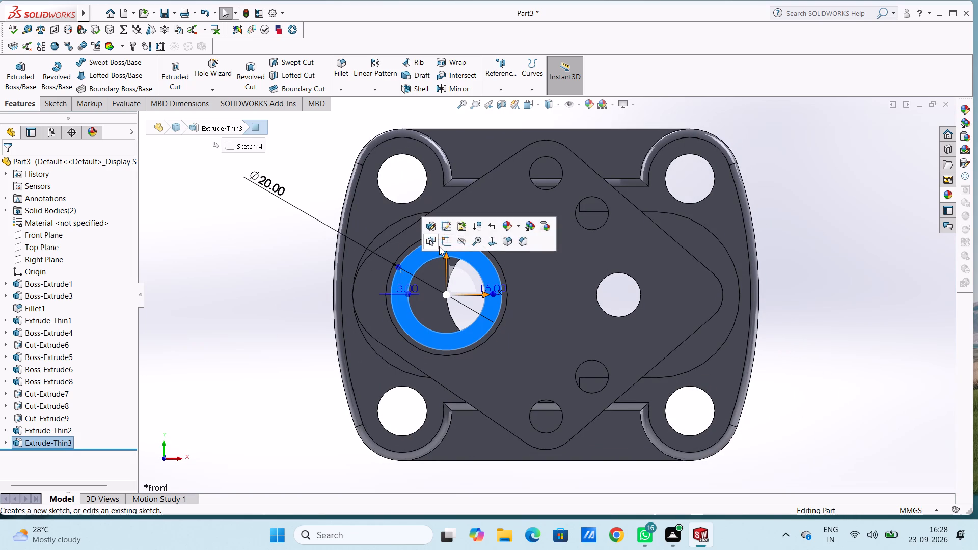
click(440, 244)
click(273, 300)
Examine the stepped tube, the housing body and the rear flange's cavity from several angles.
scroll(273, 301, up, 2)
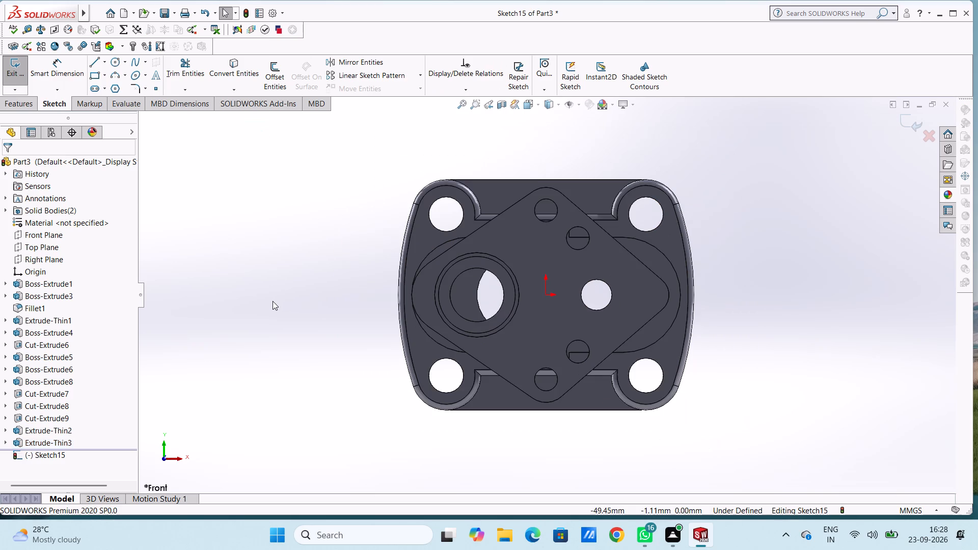
middle_drag(377, 294, 377, 328)
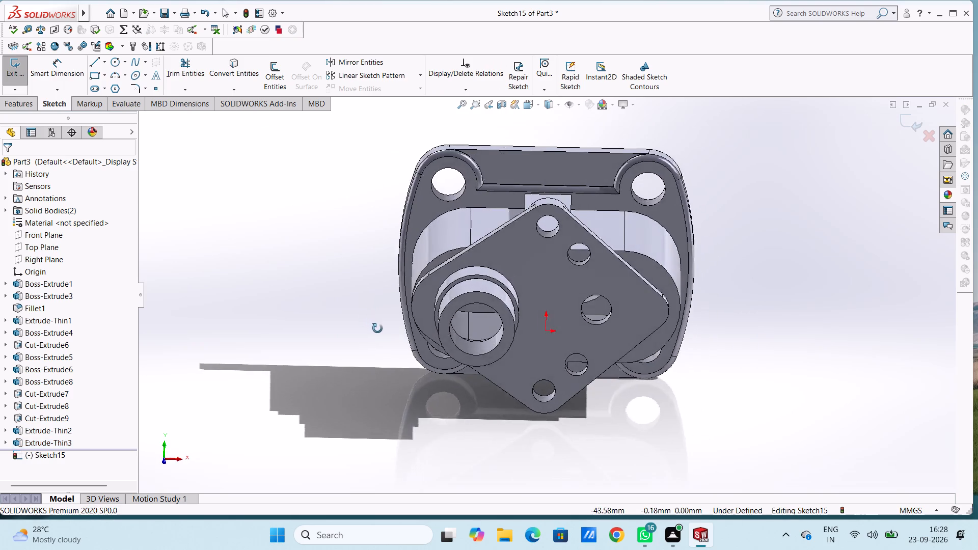
middle_drag(377, 328, 486, 386)
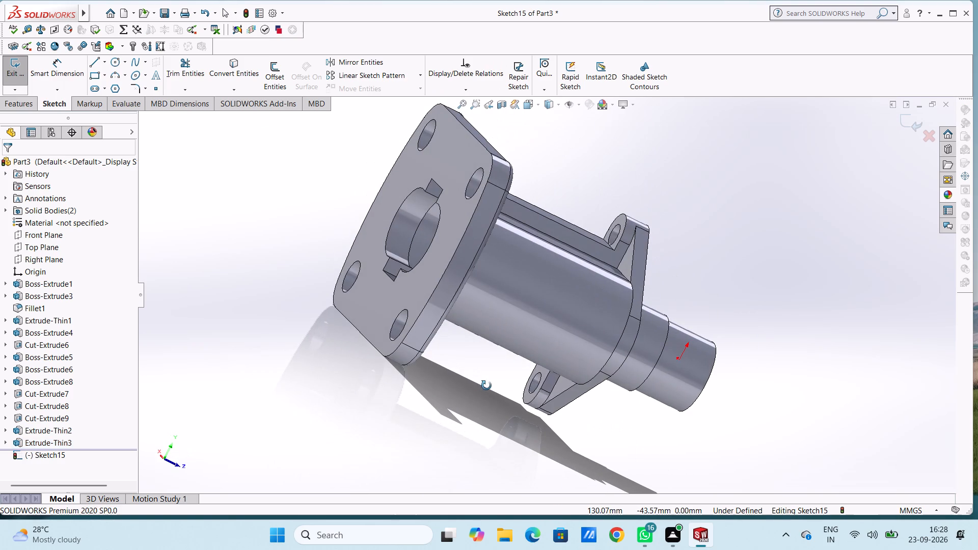
middle_drag(486, 386, 510, 383)
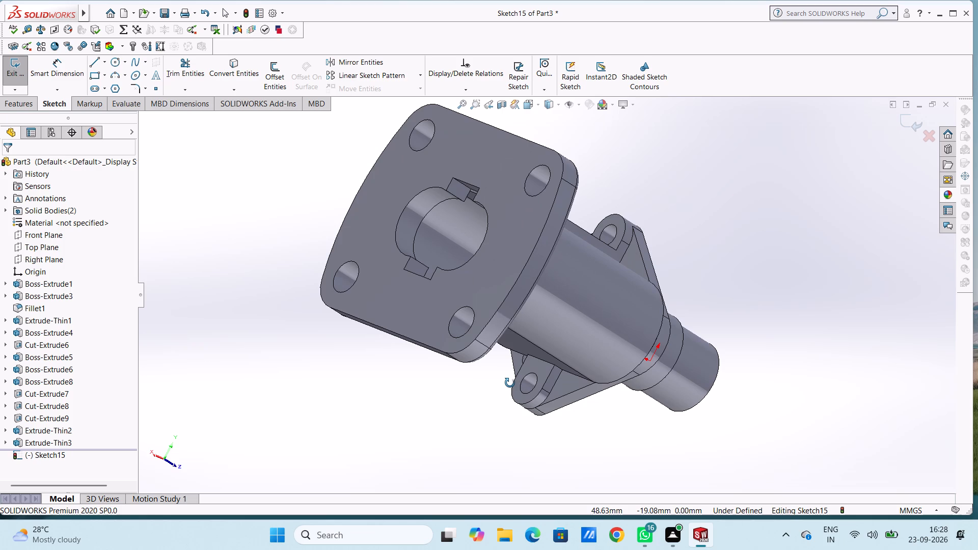
middle_drag(510, 383, 493, 386)
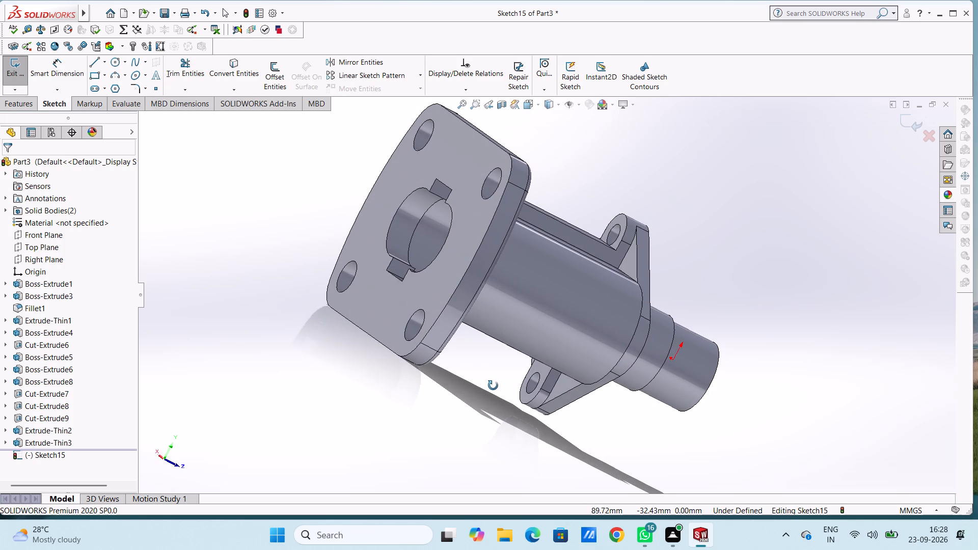
middle_drag(493, 386, 367, 370)
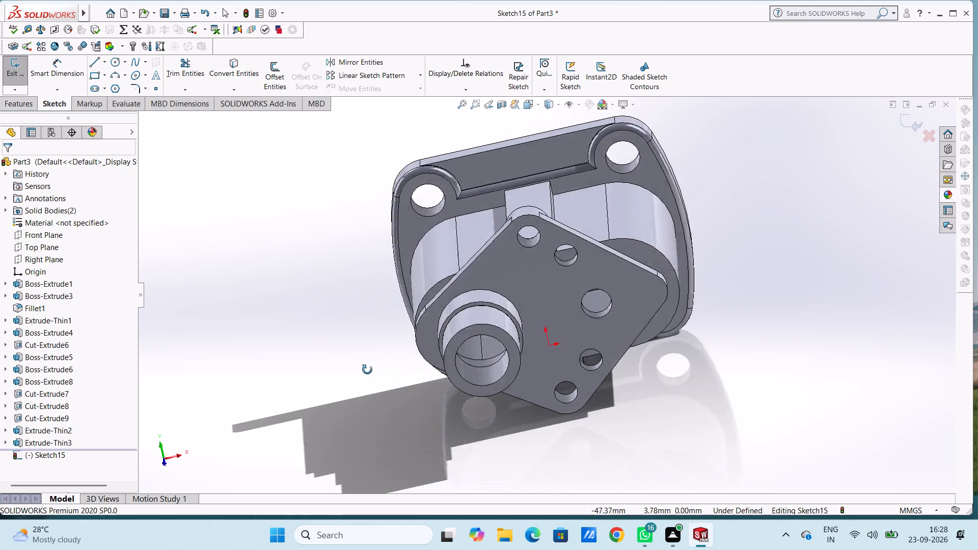
middle_drag(367, 370, 360, 366)
key(ctrl+1)
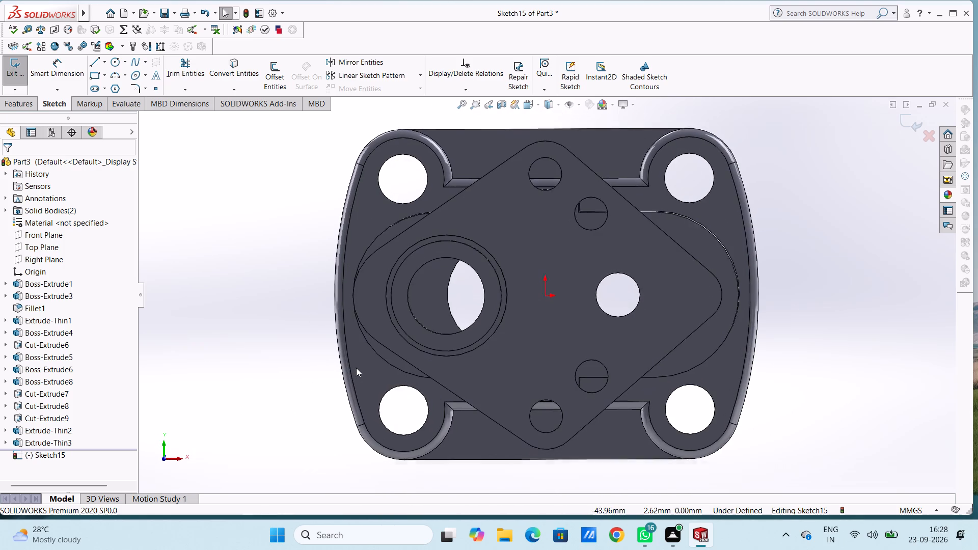
Draw a circle of 10 mm radius on the end face, concentric with the tube and matching its outer edge.
click(114, 65)
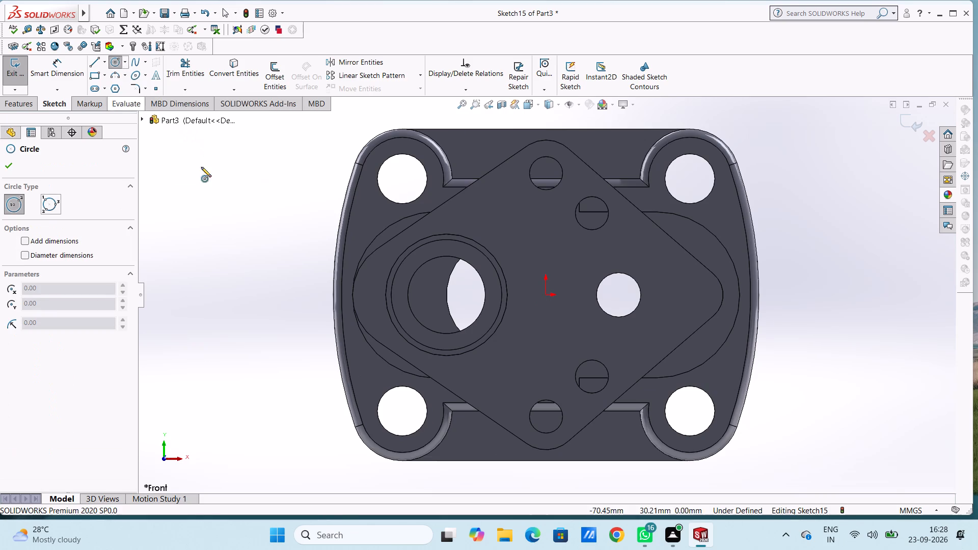
click(445, 296)
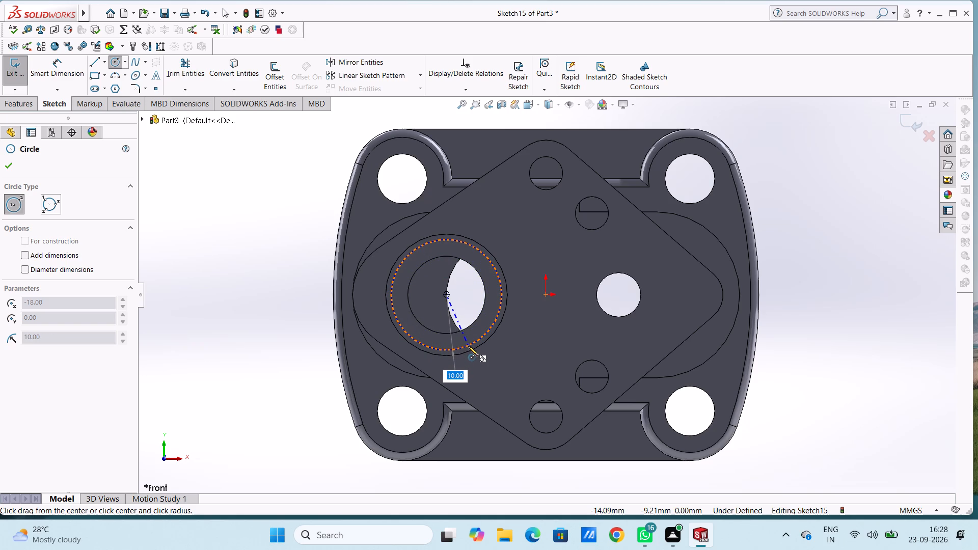
click(468, 346)
key(Escape)
key(Escape)
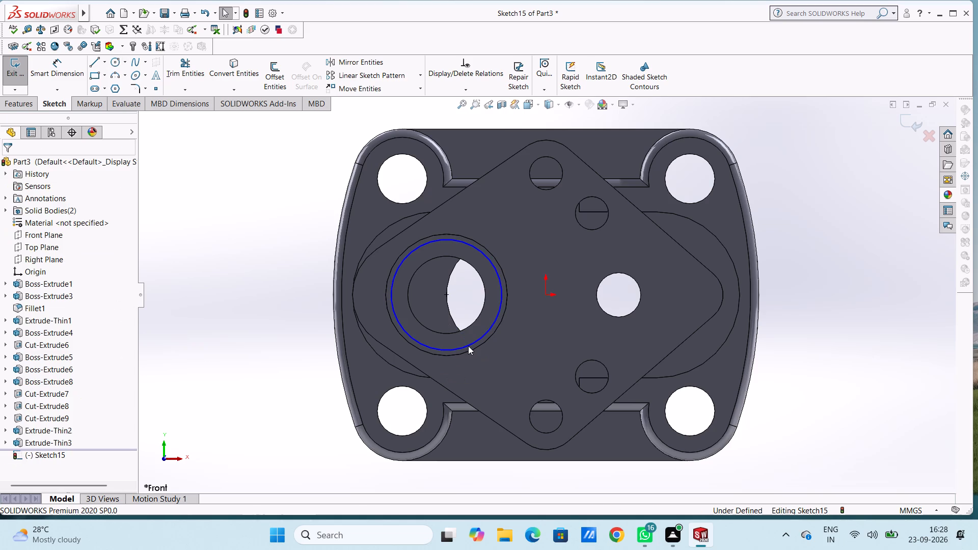
Dimension the diameter of the new circle on the tube's end face as 20 mm.
click(17, 111)
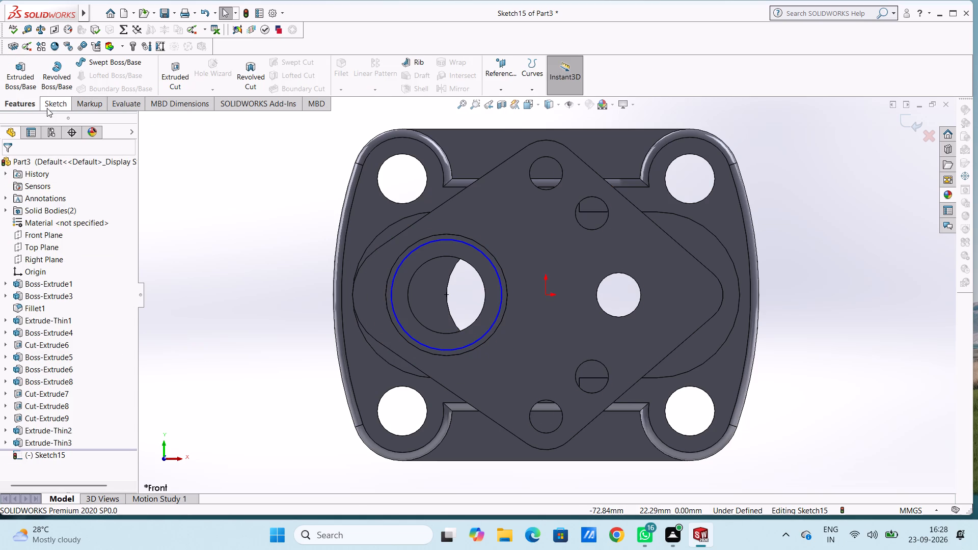
click(47, 107)
click(50, 76)
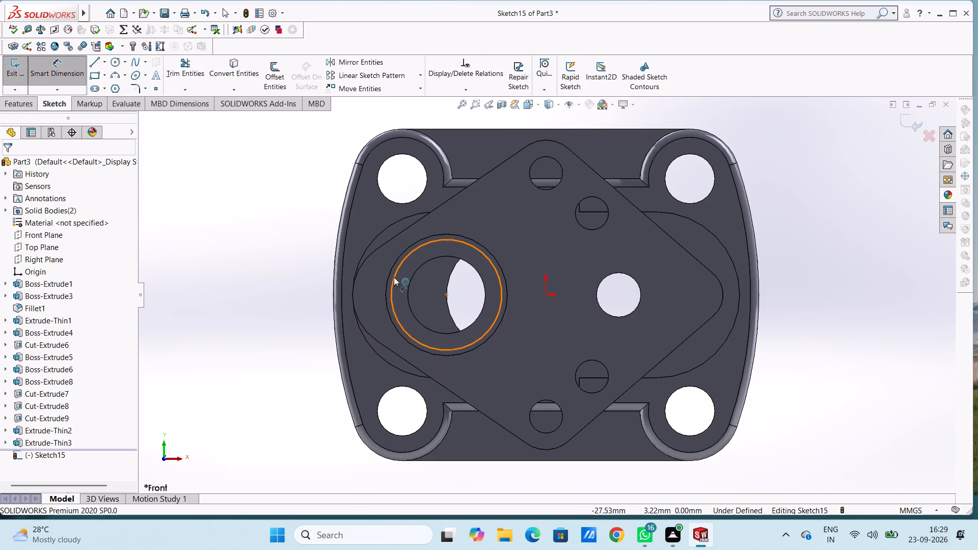
click(394, 277)
click(279, 178)
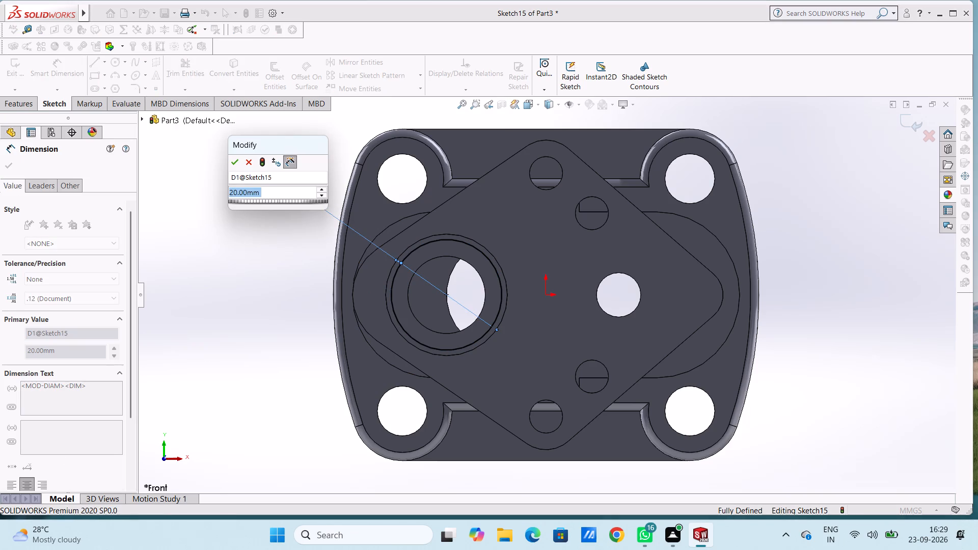
click(233, 166)
click(208, 188)
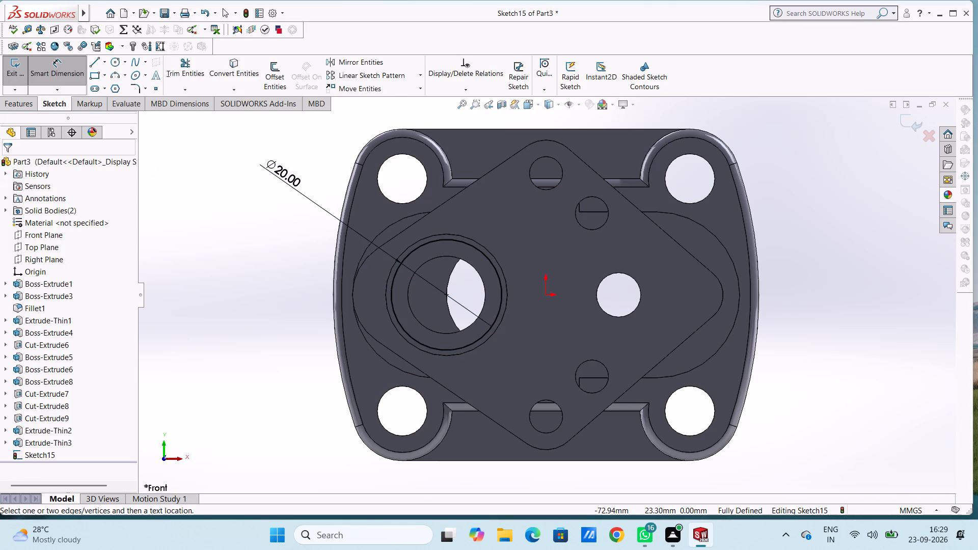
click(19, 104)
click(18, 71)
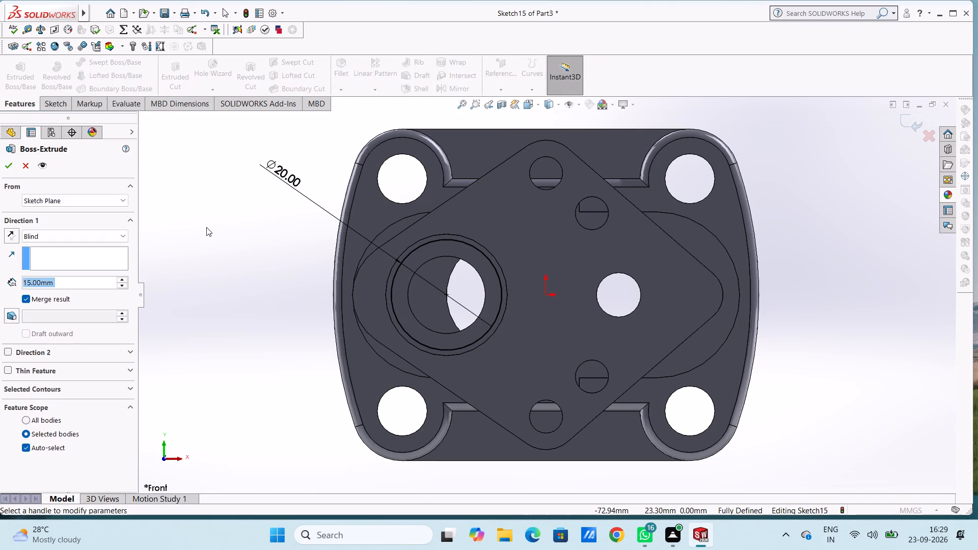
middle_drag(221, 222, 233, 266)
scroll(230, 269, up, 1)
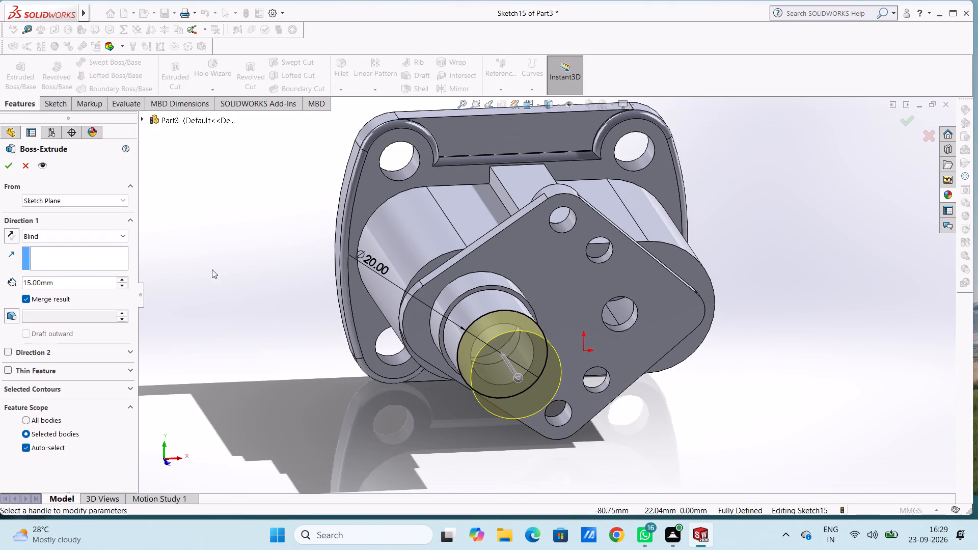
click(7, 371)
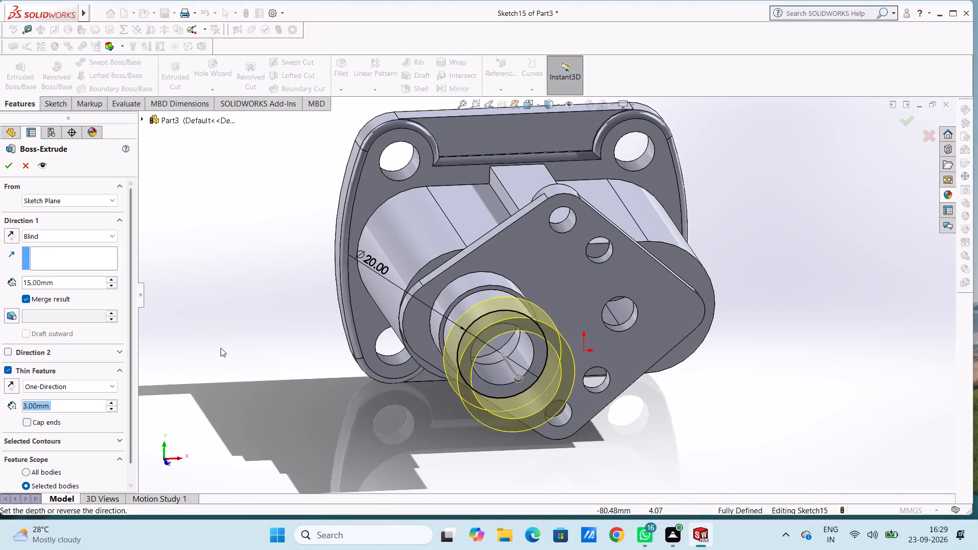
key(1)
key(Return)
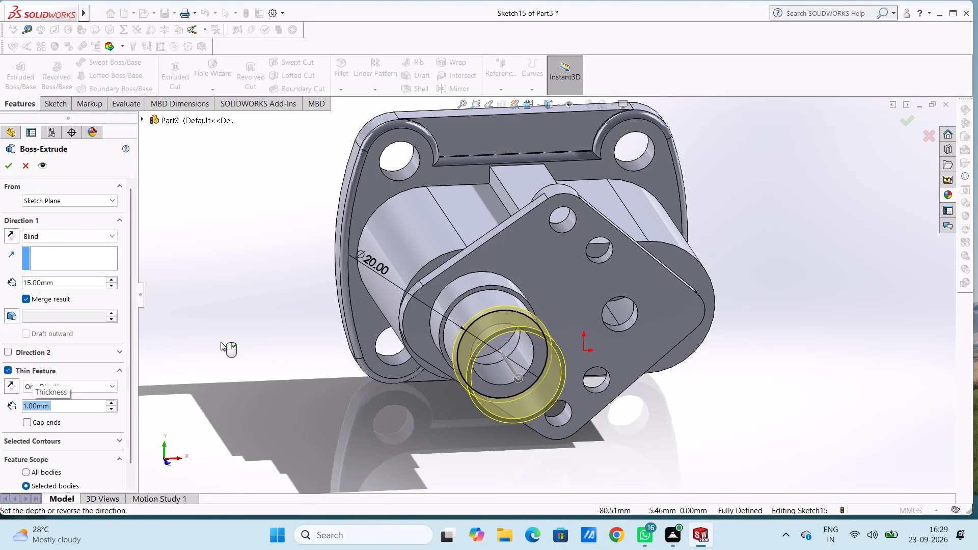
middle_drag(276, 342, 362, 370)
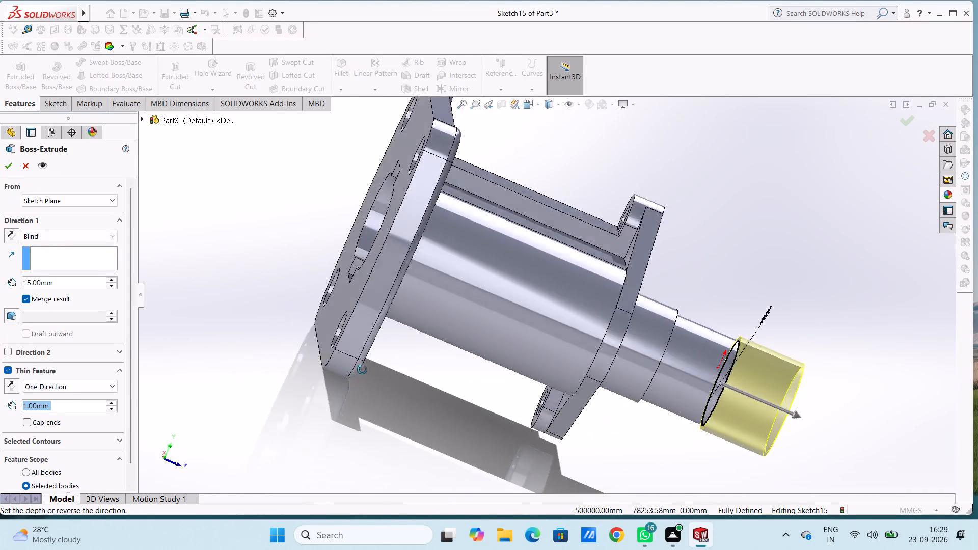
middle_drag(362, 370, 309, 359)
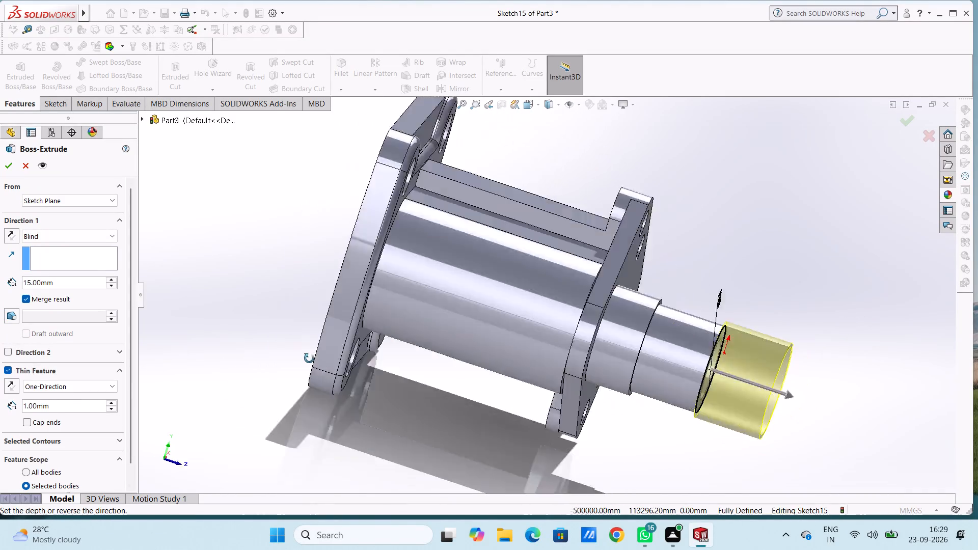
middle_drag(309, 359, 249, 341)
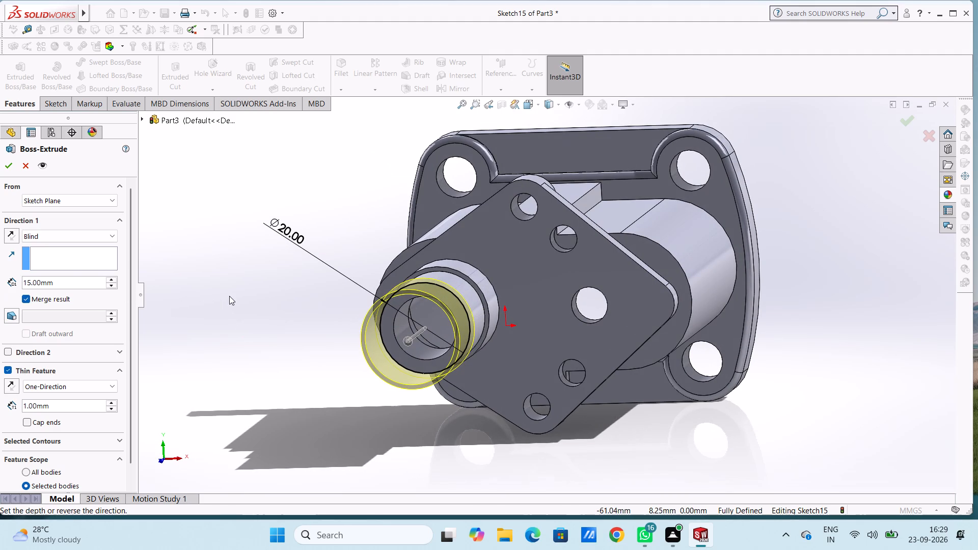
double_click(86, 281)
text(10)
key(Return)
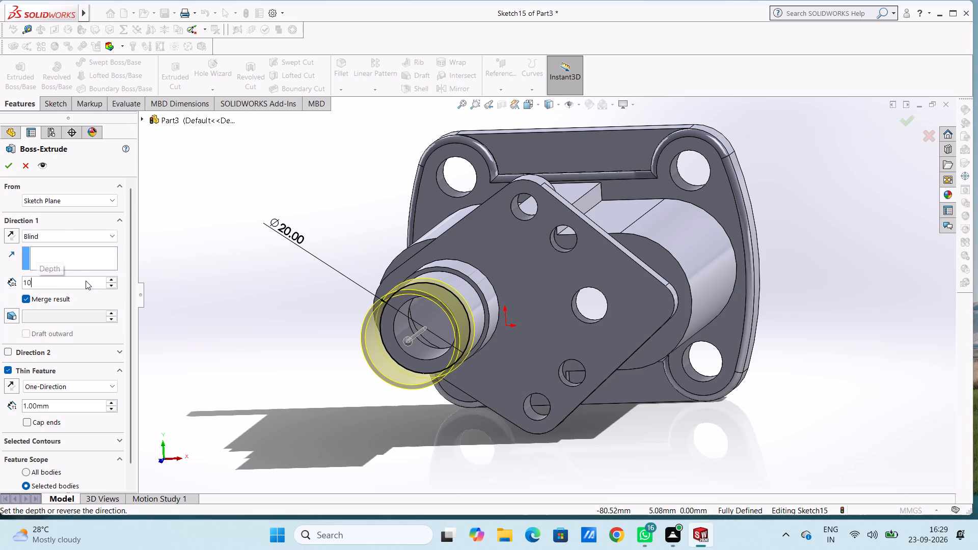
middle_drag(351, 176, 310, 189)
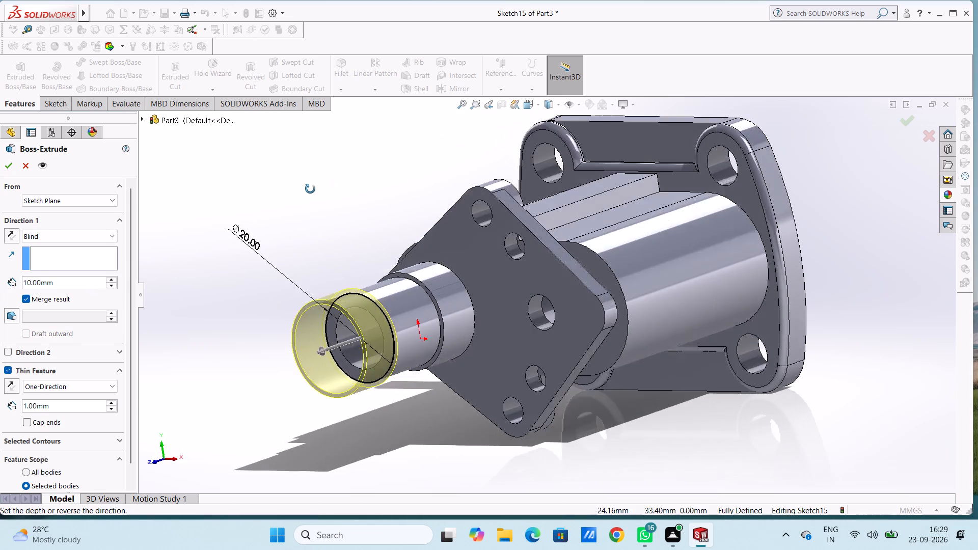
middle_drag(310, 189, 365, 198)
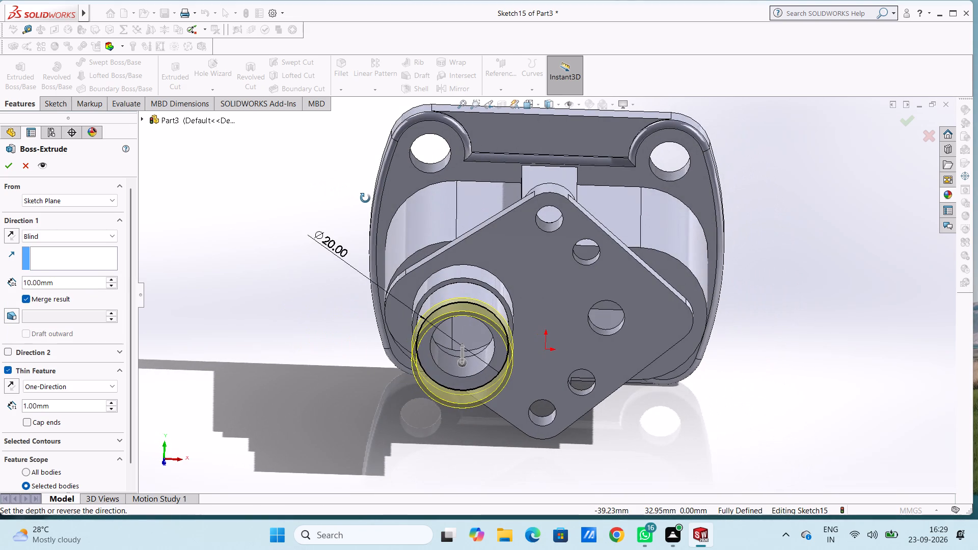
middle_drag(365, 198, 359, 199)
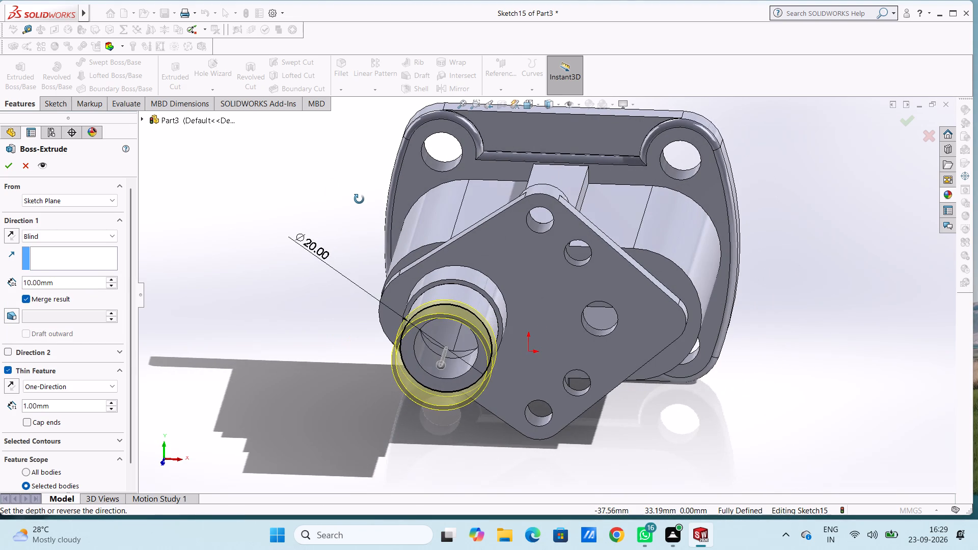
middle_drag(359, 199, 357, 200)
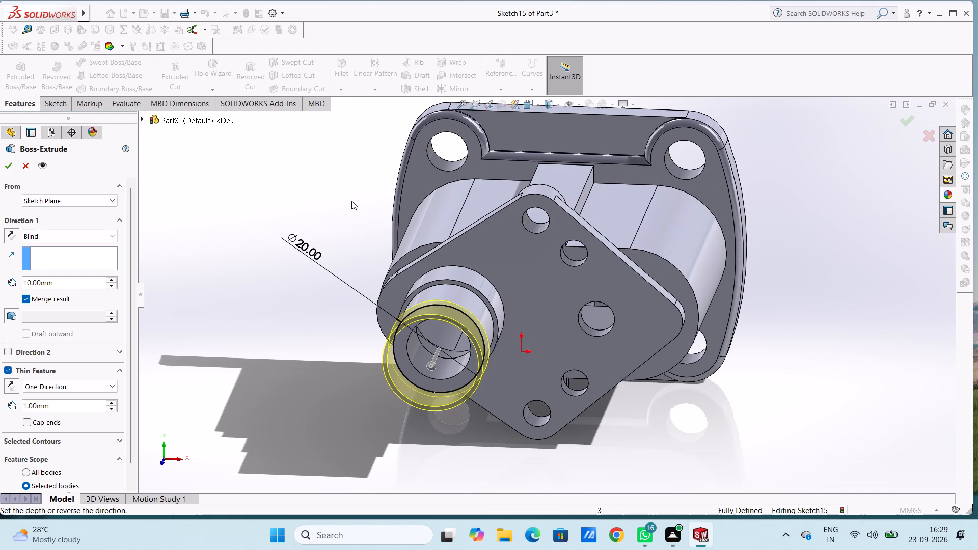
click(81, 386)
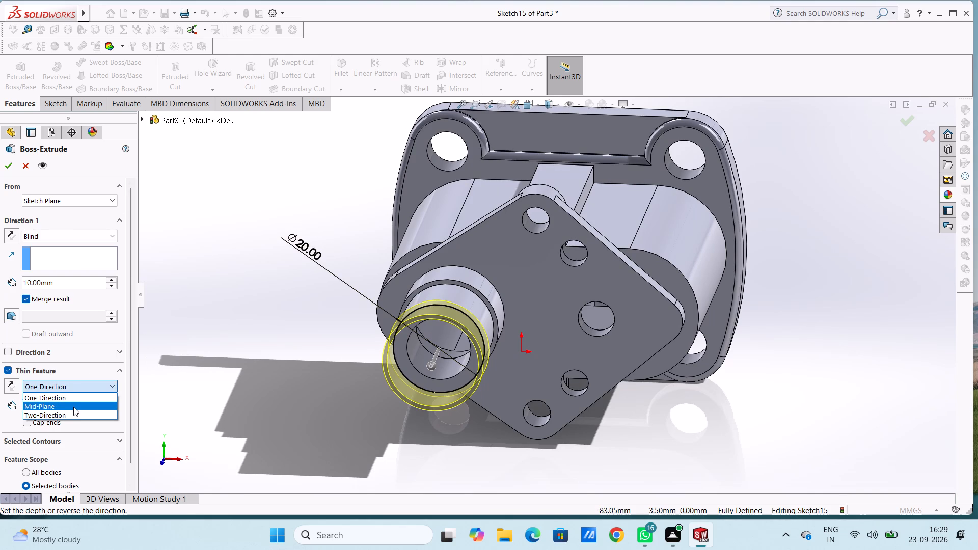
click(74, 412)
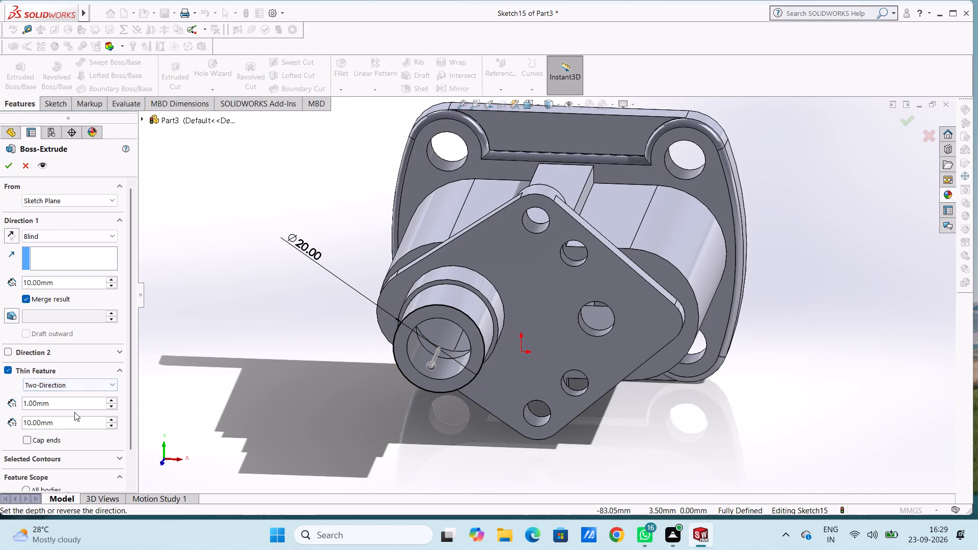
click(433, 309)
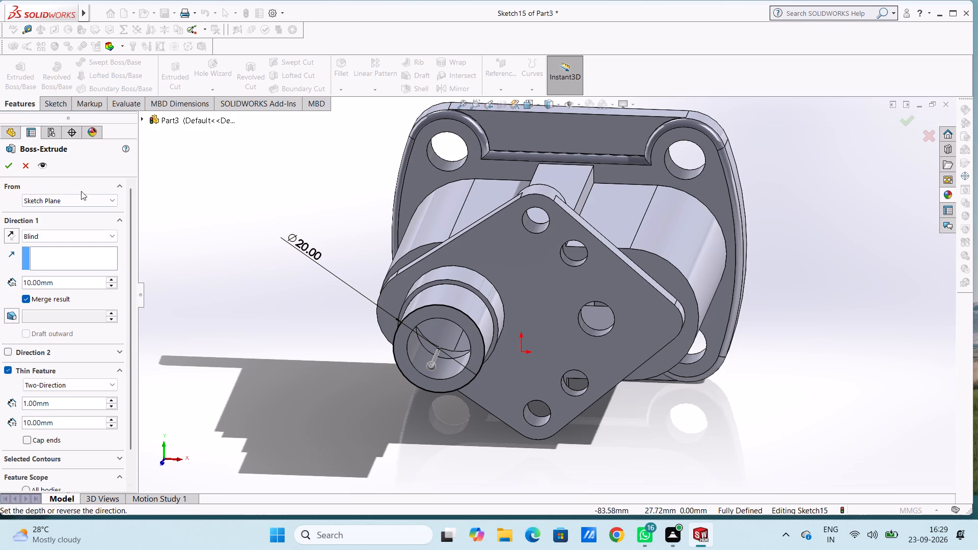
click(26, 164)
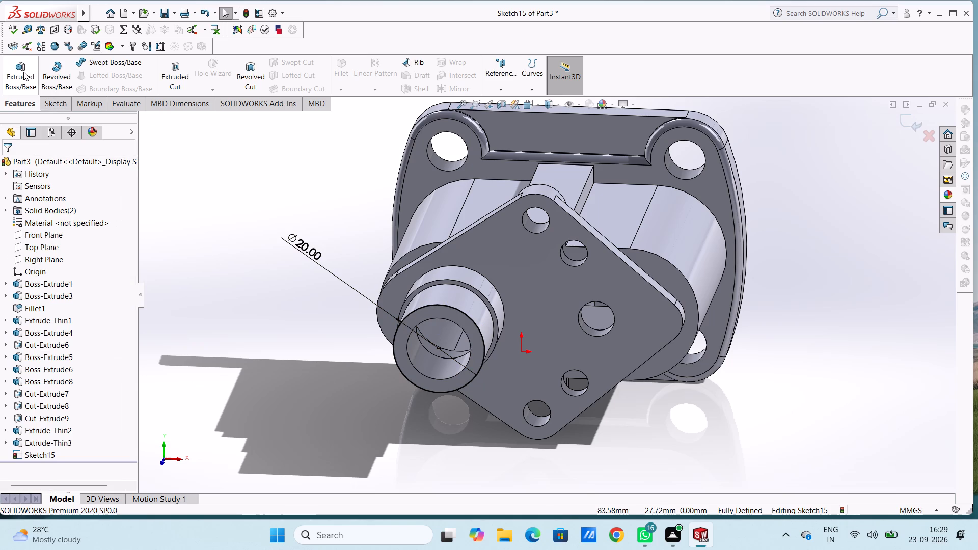
Extrude the 20 mm circle 15 mm outward as a thin feature with a 6 mm mid-plane wall, merged with the tube.
click(23, 72)
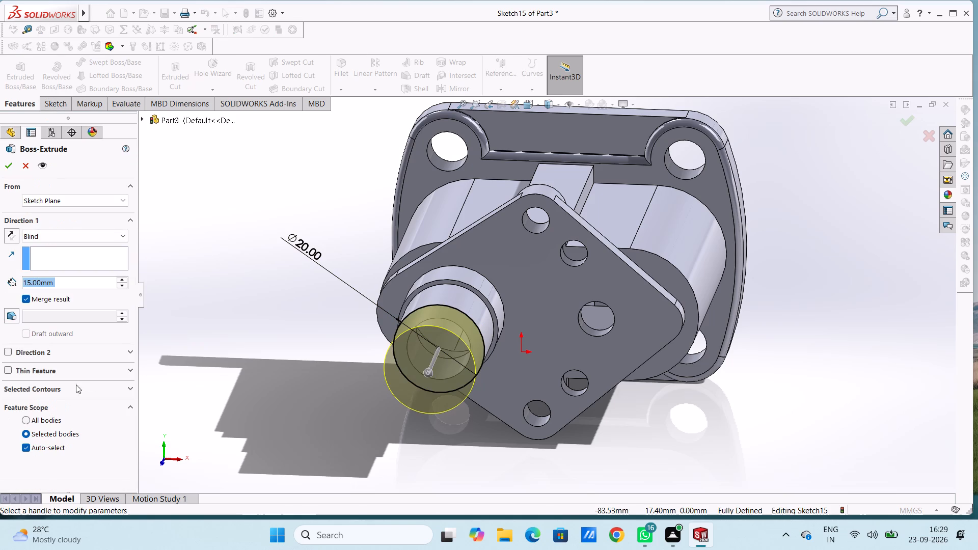
click(11, 370)
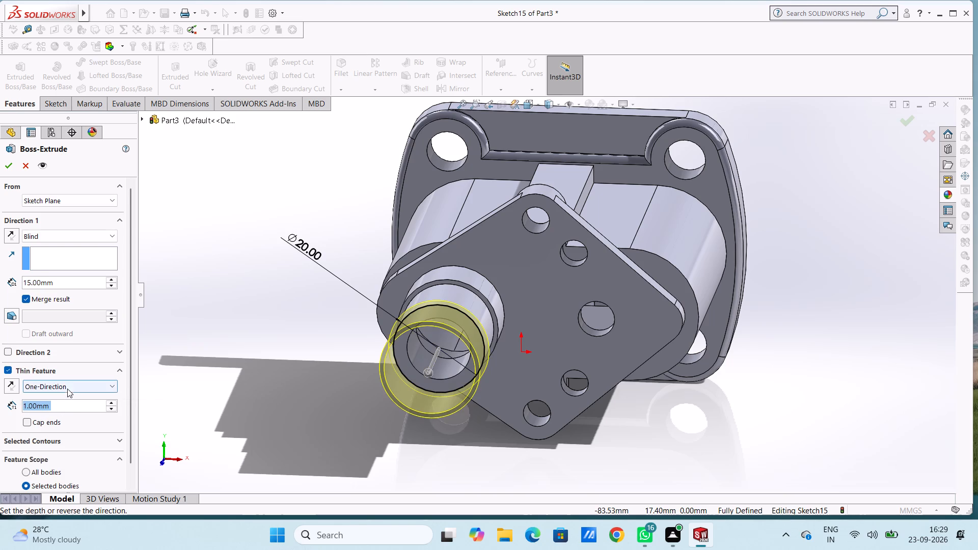
click(67, 388)
click(60, 407)
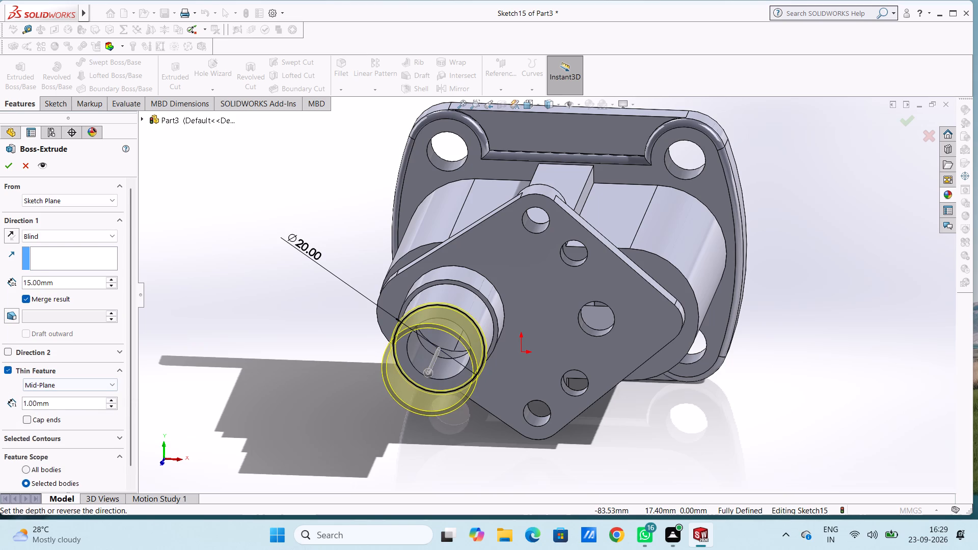
middle_drag(236, 376, 237, 375)
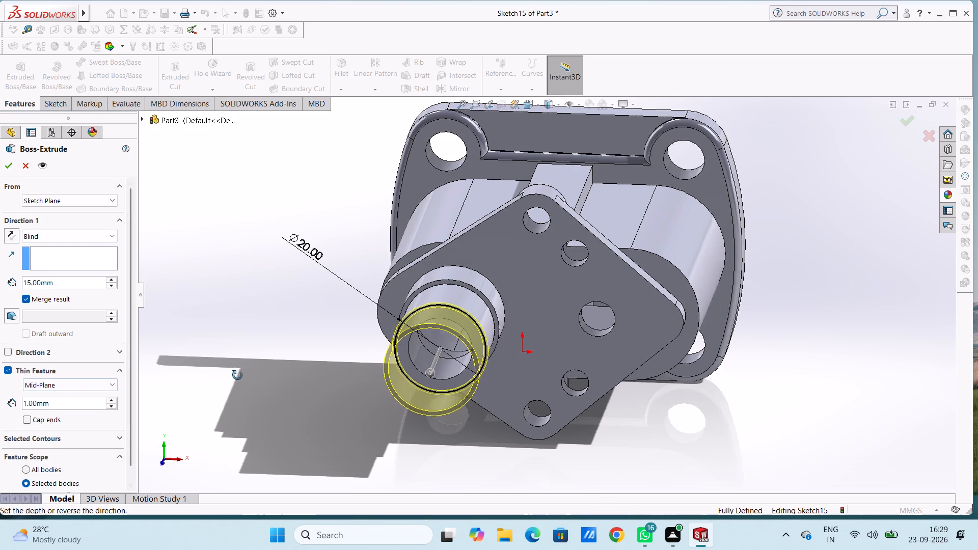
middle_drag(237, 375, 240, 332)
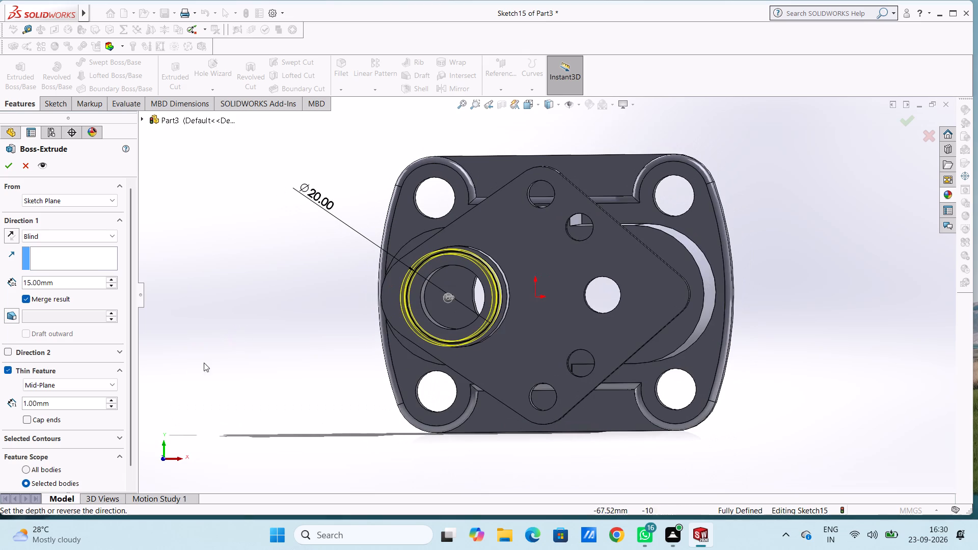
click(74, 402)
click(74, 402)
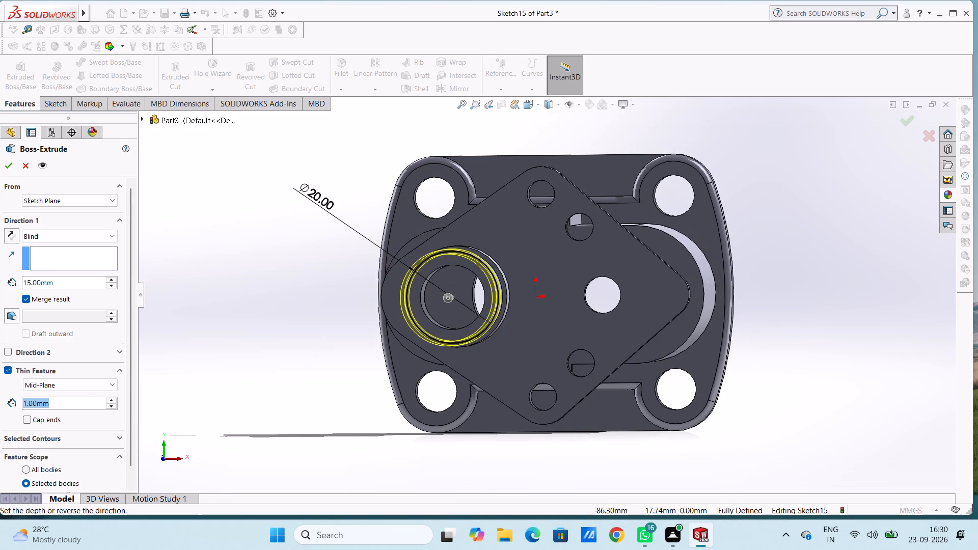
key(2)
key(Return)
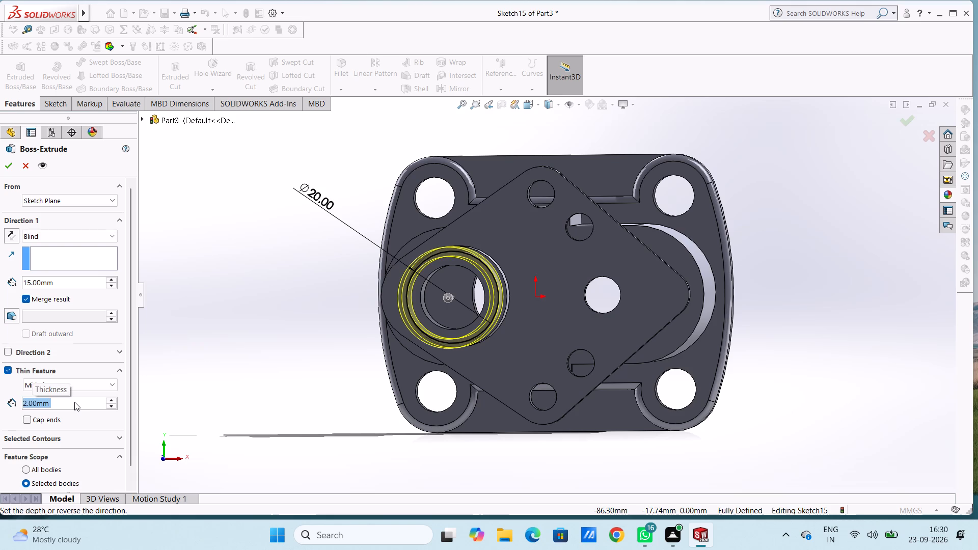
key(3)
key(Return)
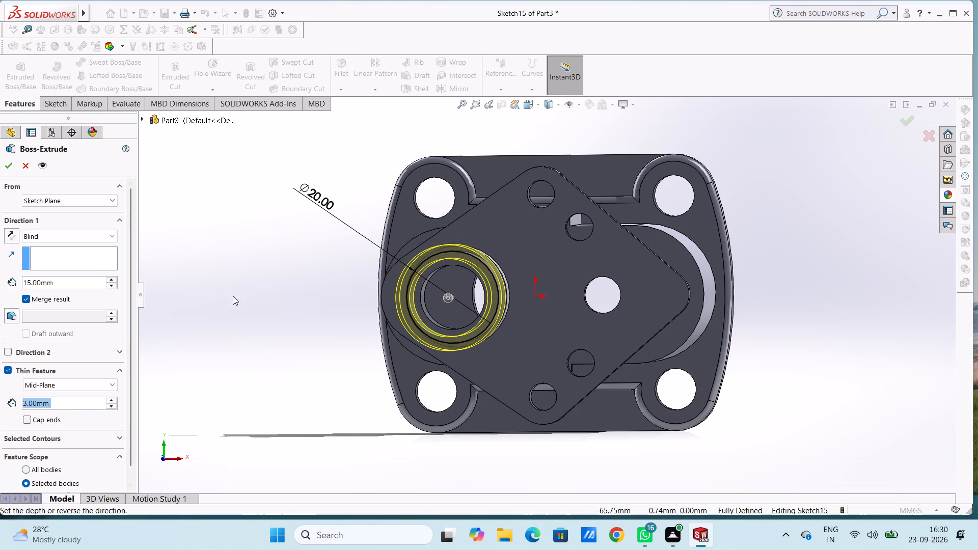
key(6)
key(Return)
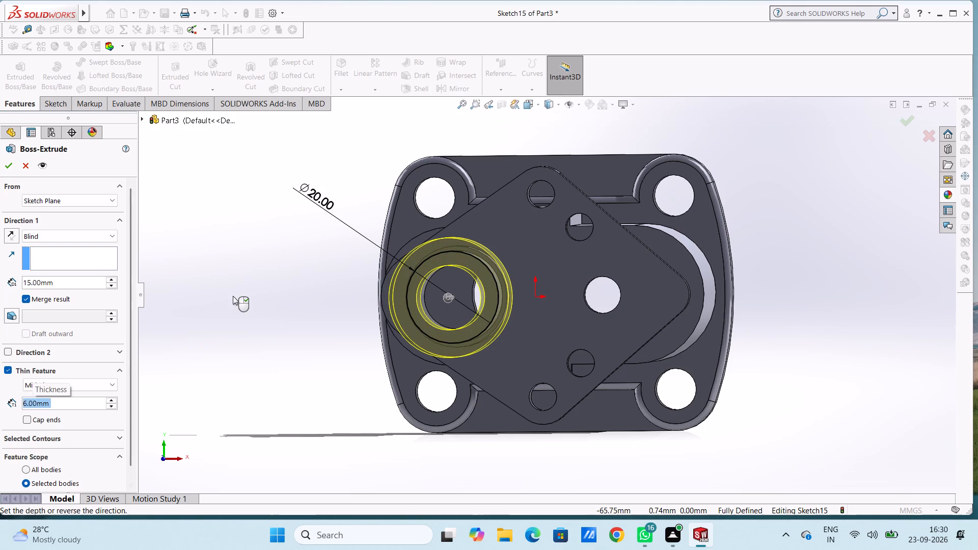
middle_drag(301, 250, 256, 331)
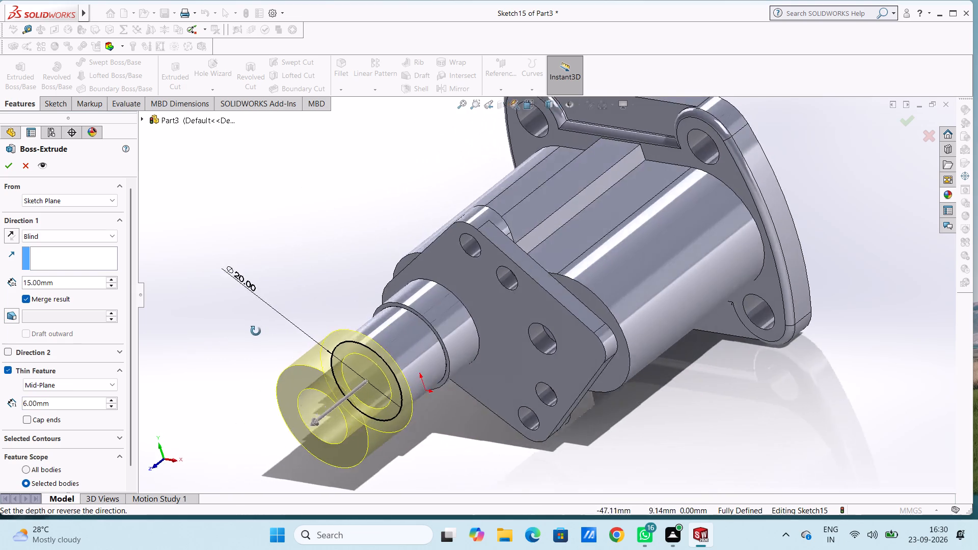
middle_drag(256, 331, 308, 319)
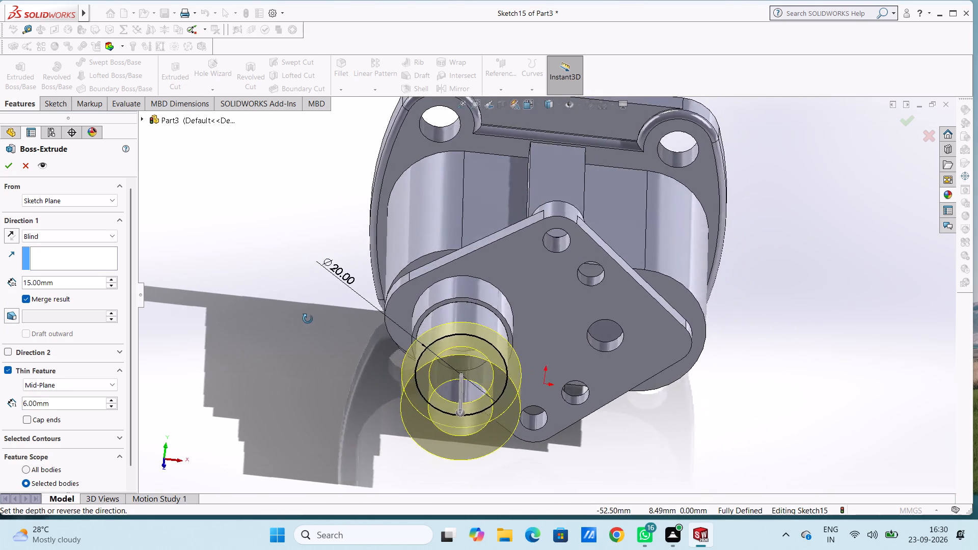
middle_drag(308, 319, 303, 263)
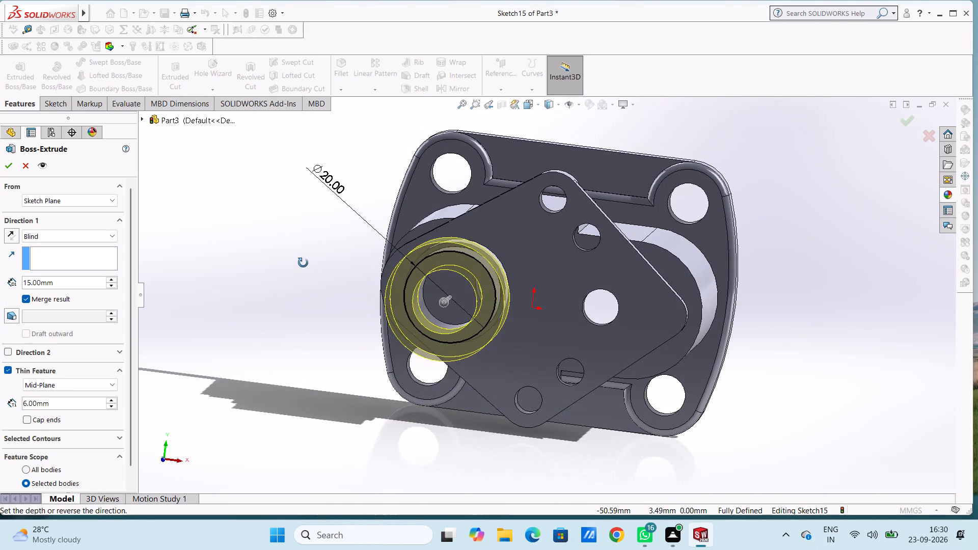
middle_drag(303, 263, 247, 302)
scroll(247, 304, up, 2)
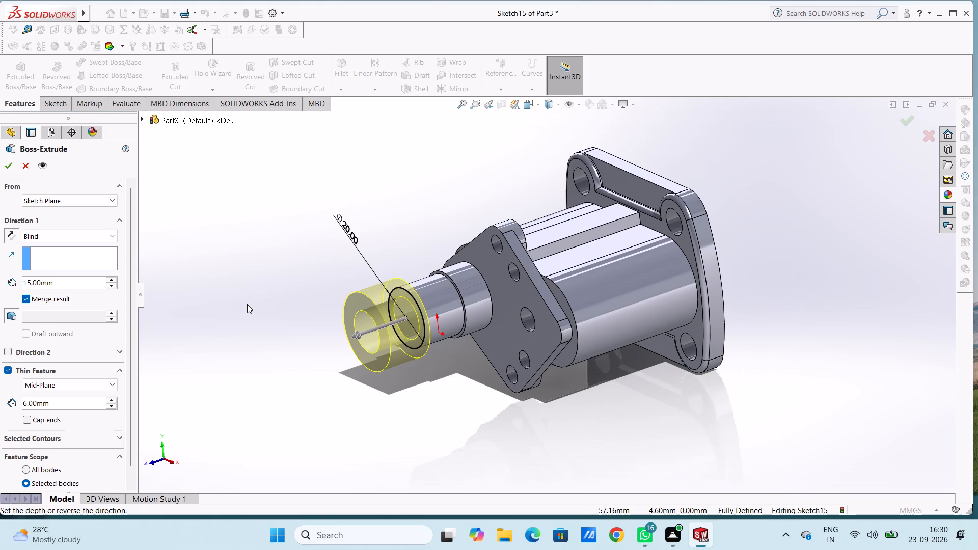
middle_drag(256, 308, 302, 333)
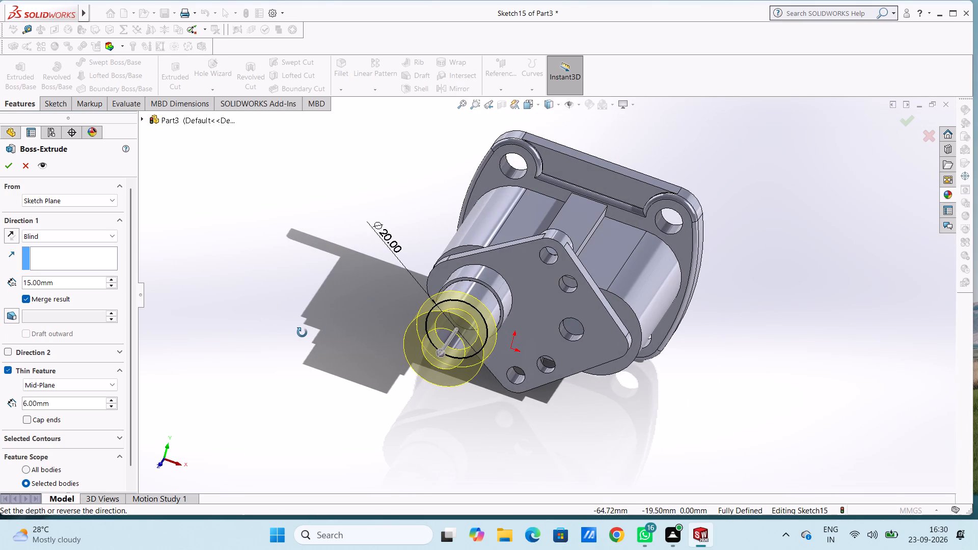
middle_drag(302, 333, 302, 333)
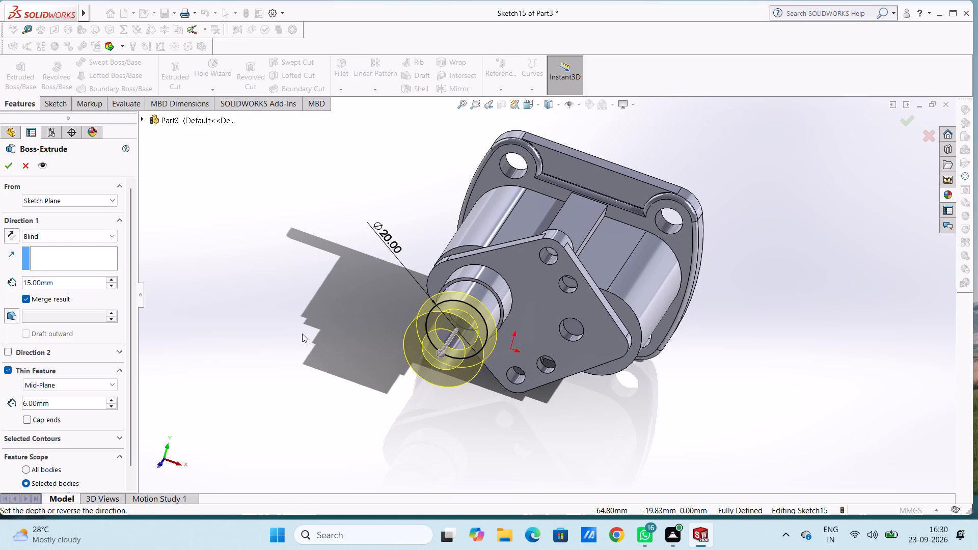
click(9, 170)
click(205, 276)
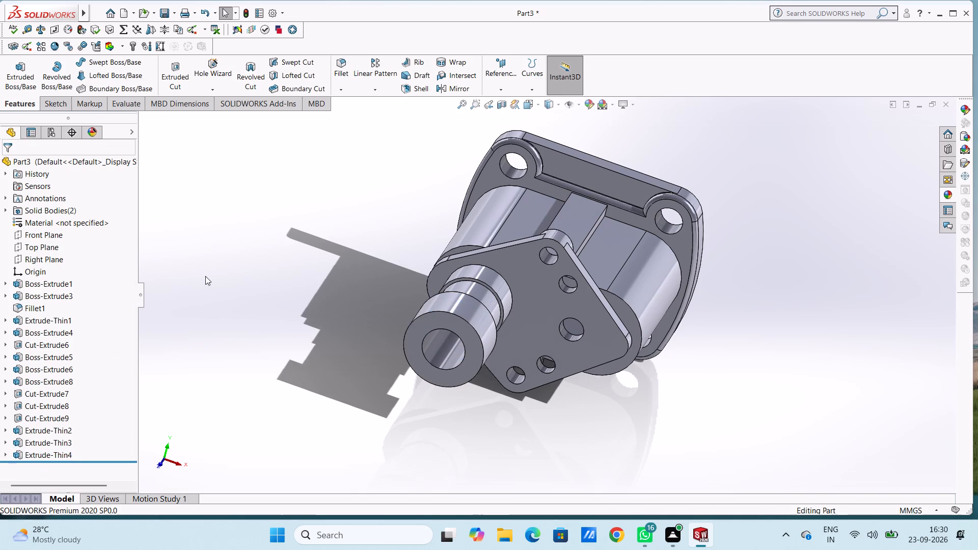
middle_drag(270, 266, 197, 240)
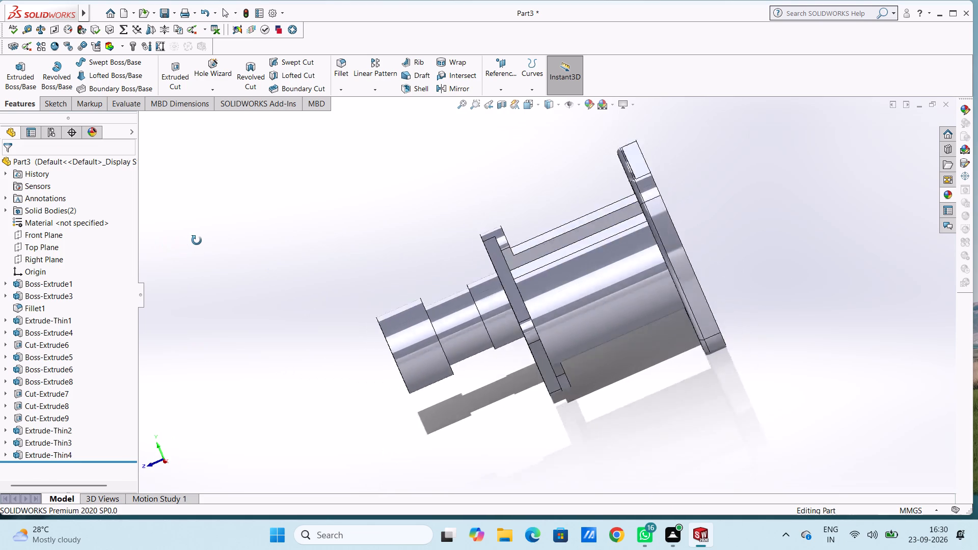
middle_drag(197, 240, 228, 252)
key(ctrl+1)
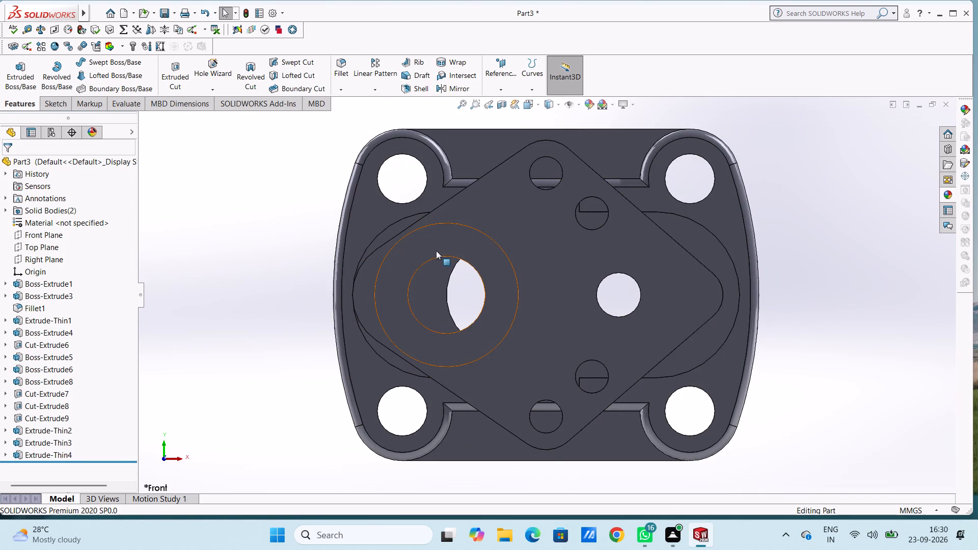
Sketch a circle of 10 mm radius on the tube's end face, concentric with the bore.
click(436, 251)
click(481, 225)
click(254, 240)
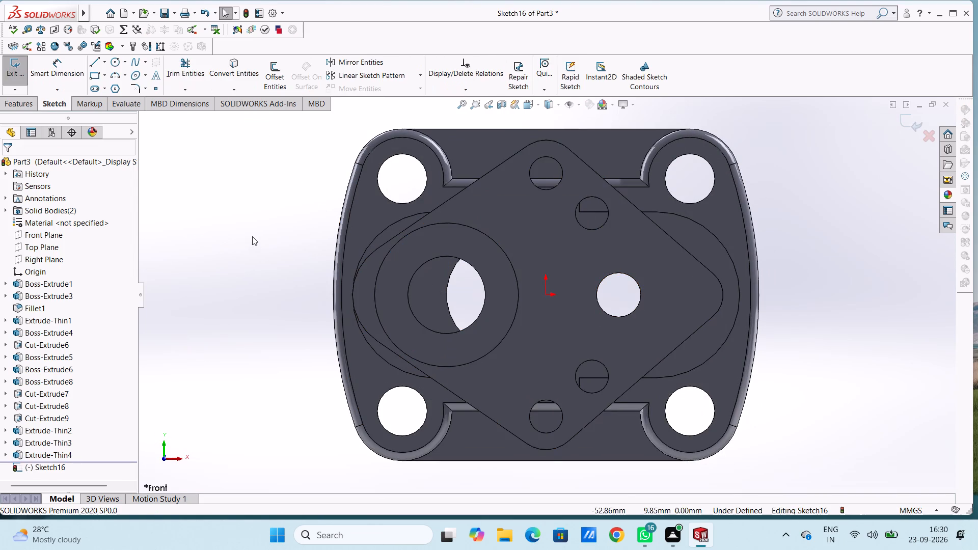
click(119, 62)
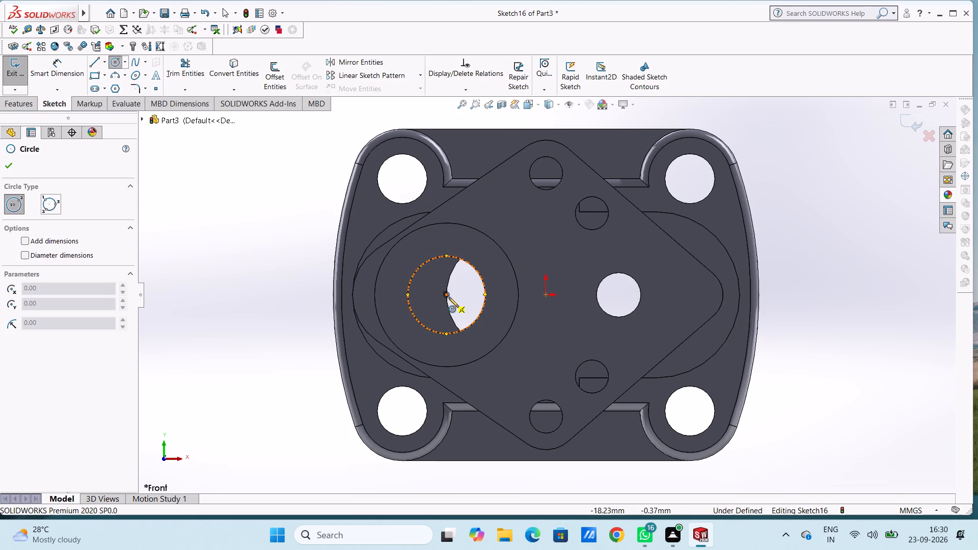
click(447, 293)
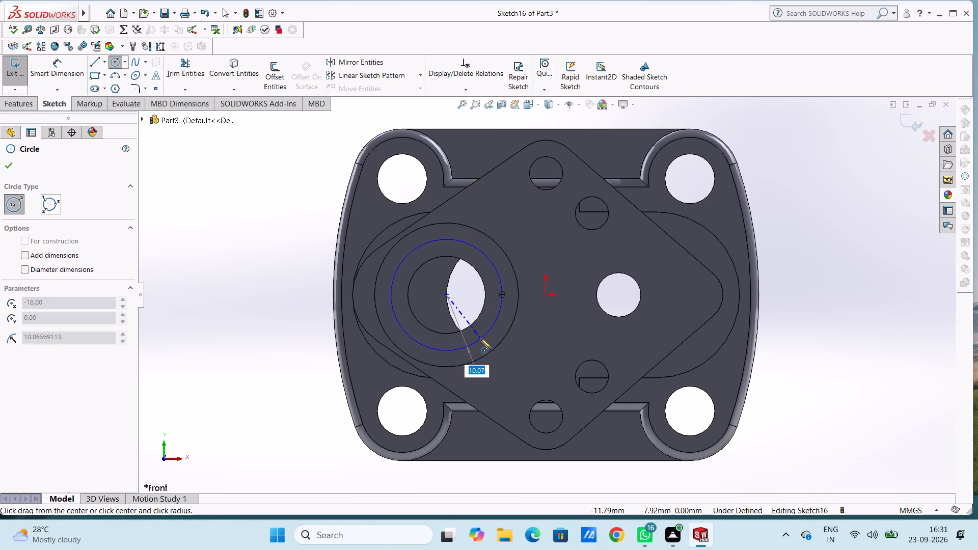
text(10)
key(Return)
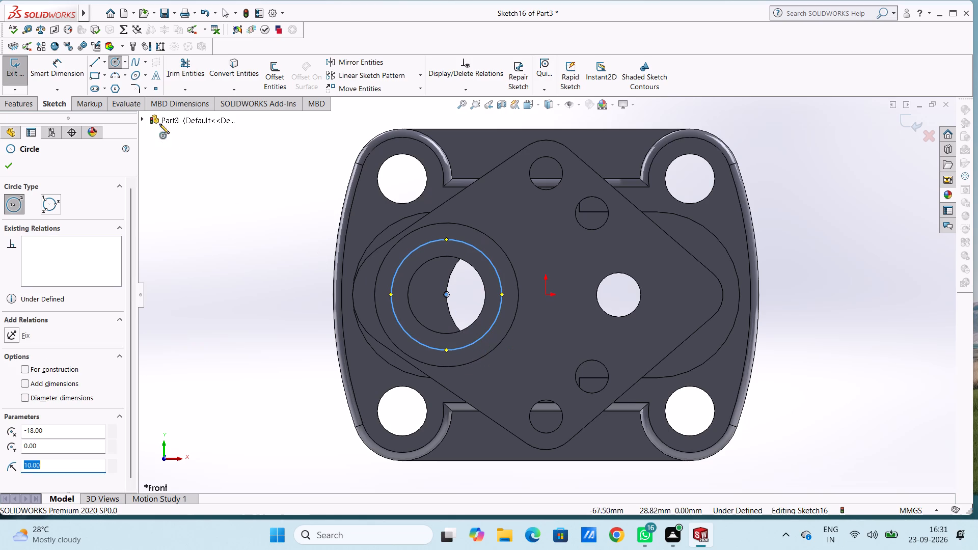
Add a diameter dimension to the new circle on the tube's end face.
click(68, 77)
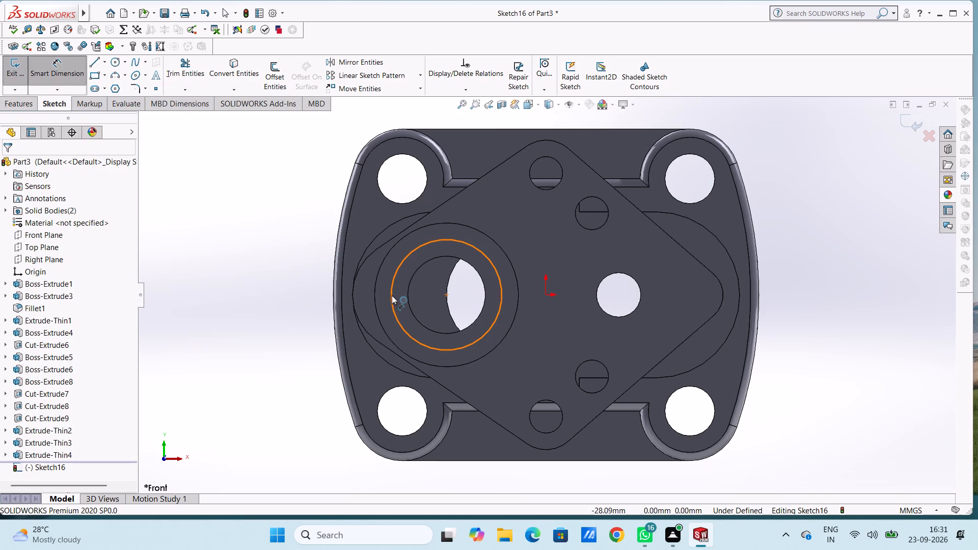
click(392, 295)
click(292, 189)
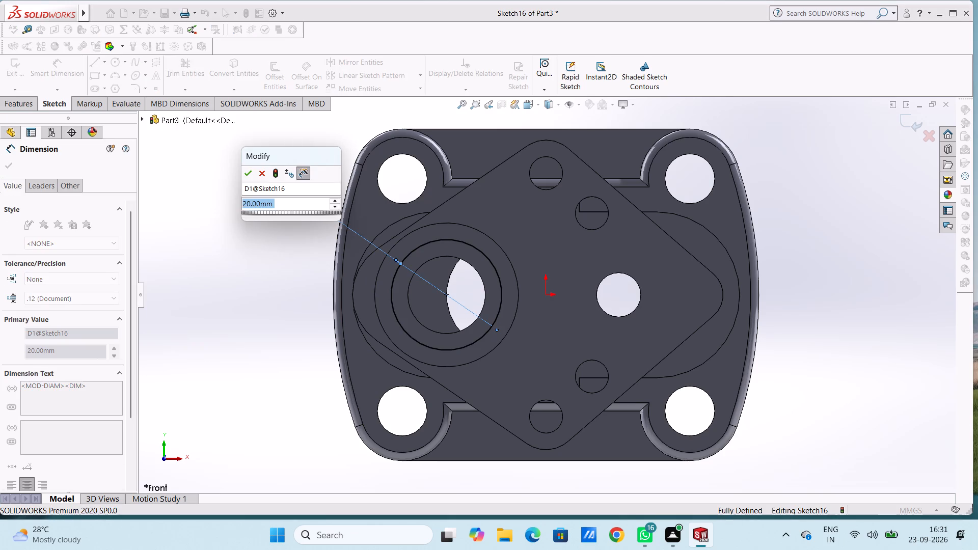
click(250, 173)
click(252, 170)
middle_drag(261, 166, 244, 207)
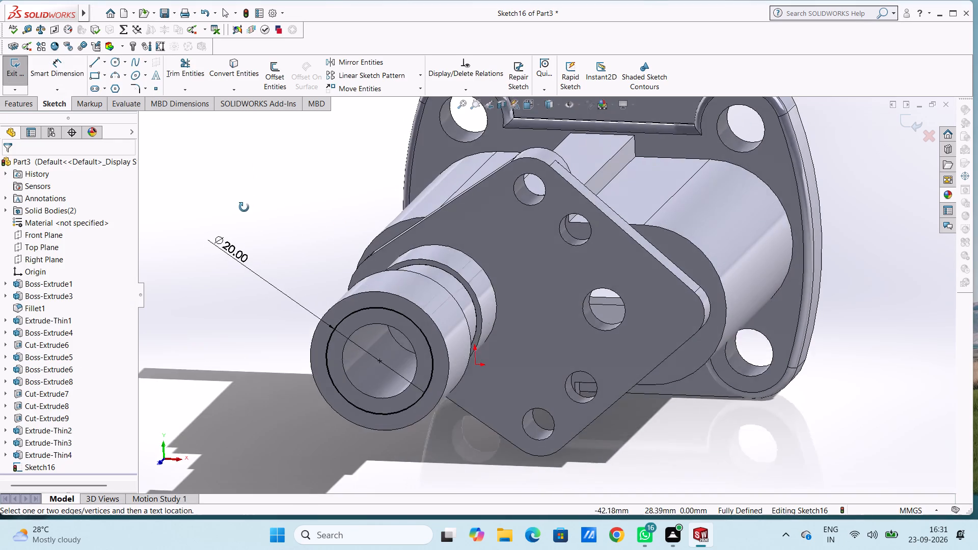
middle_drag(244, 207, 243, 211)
click(52, 81)
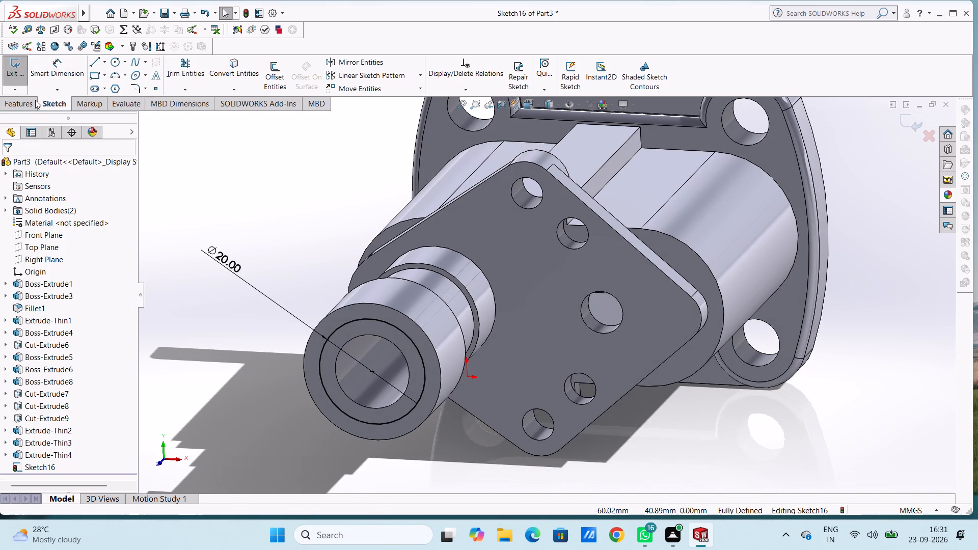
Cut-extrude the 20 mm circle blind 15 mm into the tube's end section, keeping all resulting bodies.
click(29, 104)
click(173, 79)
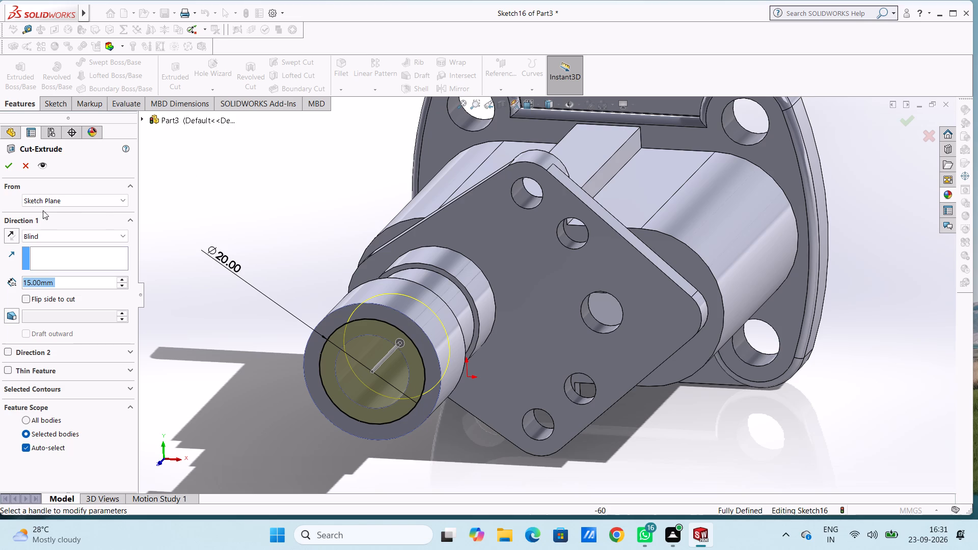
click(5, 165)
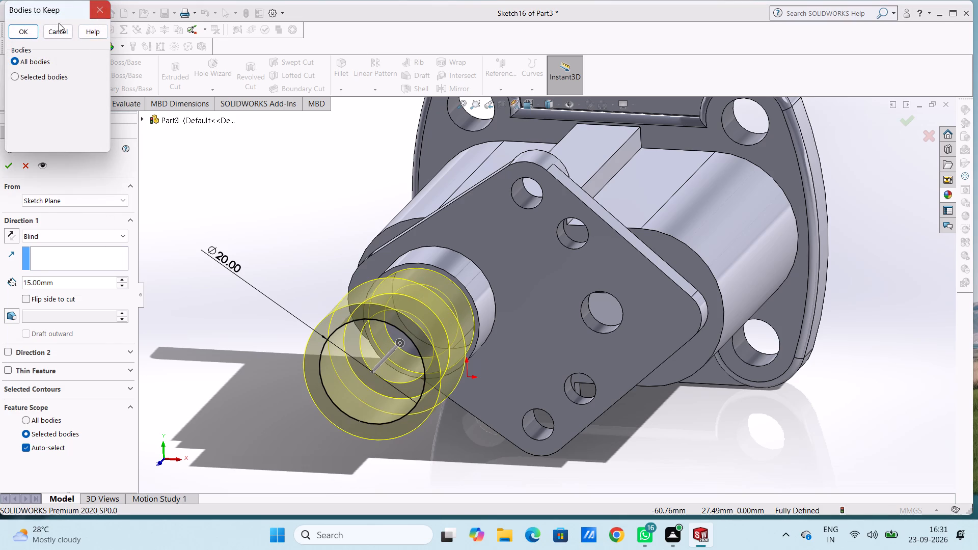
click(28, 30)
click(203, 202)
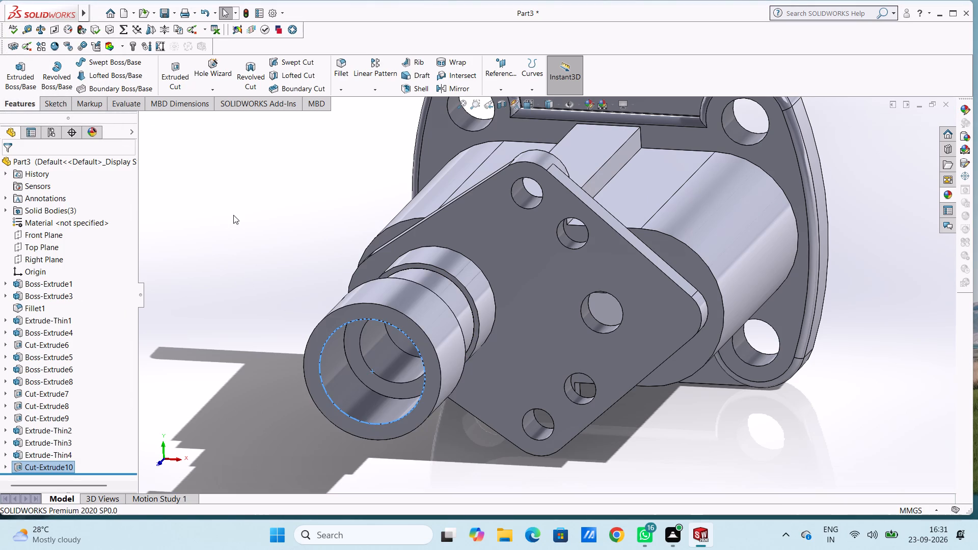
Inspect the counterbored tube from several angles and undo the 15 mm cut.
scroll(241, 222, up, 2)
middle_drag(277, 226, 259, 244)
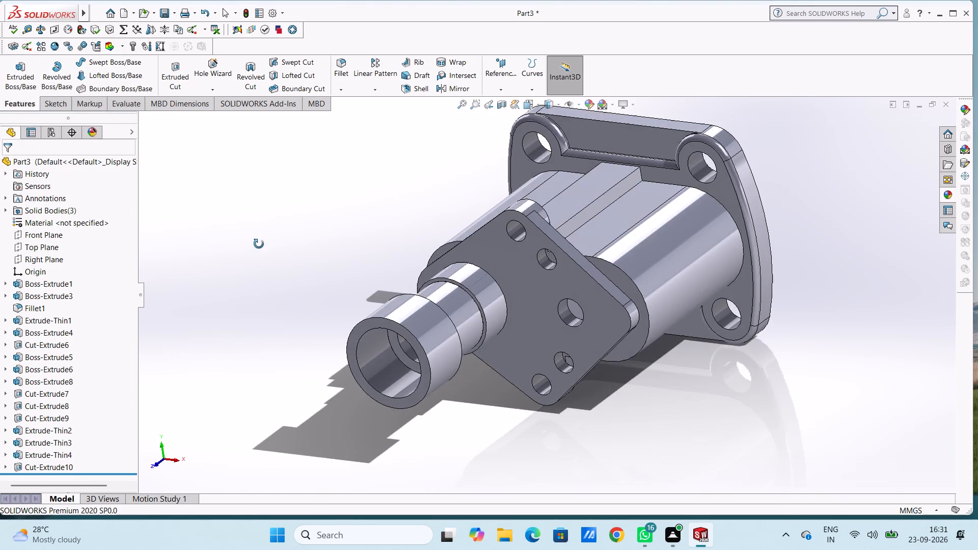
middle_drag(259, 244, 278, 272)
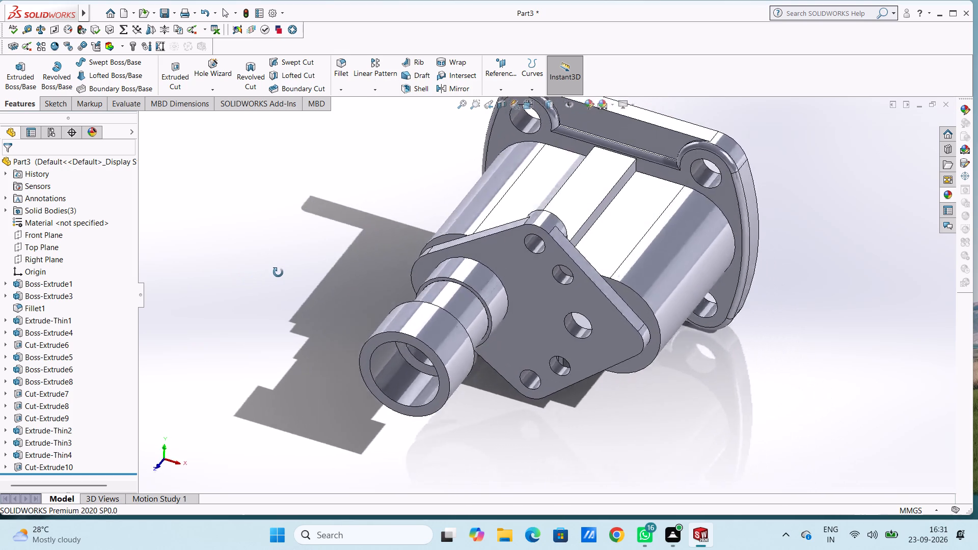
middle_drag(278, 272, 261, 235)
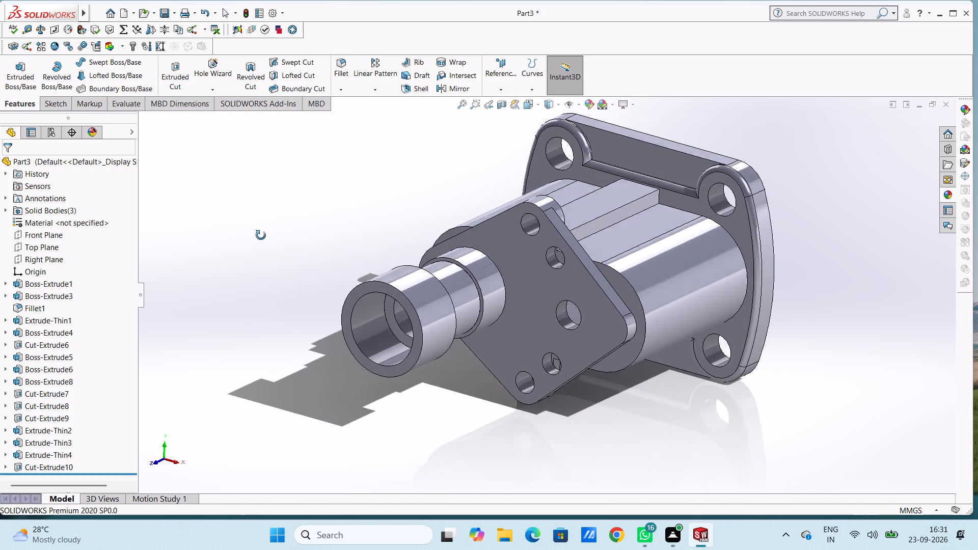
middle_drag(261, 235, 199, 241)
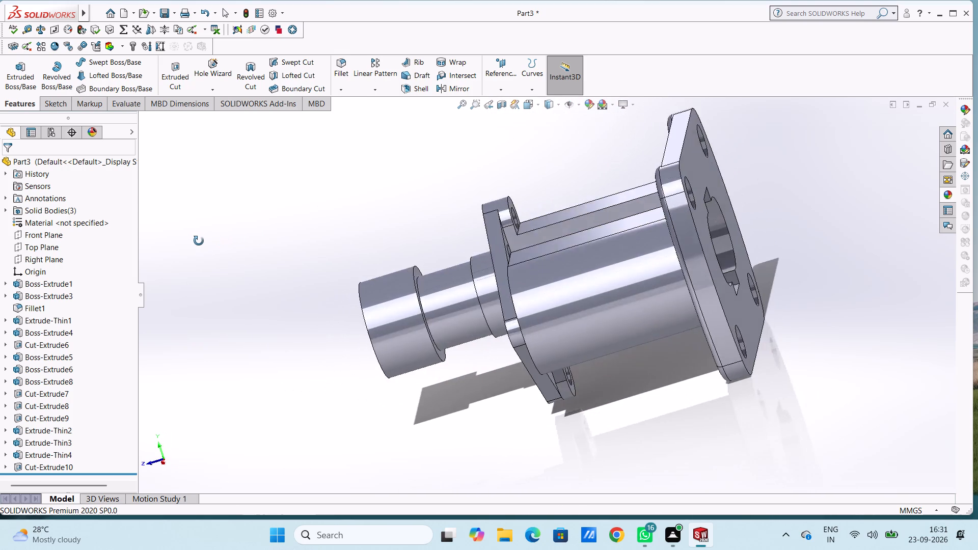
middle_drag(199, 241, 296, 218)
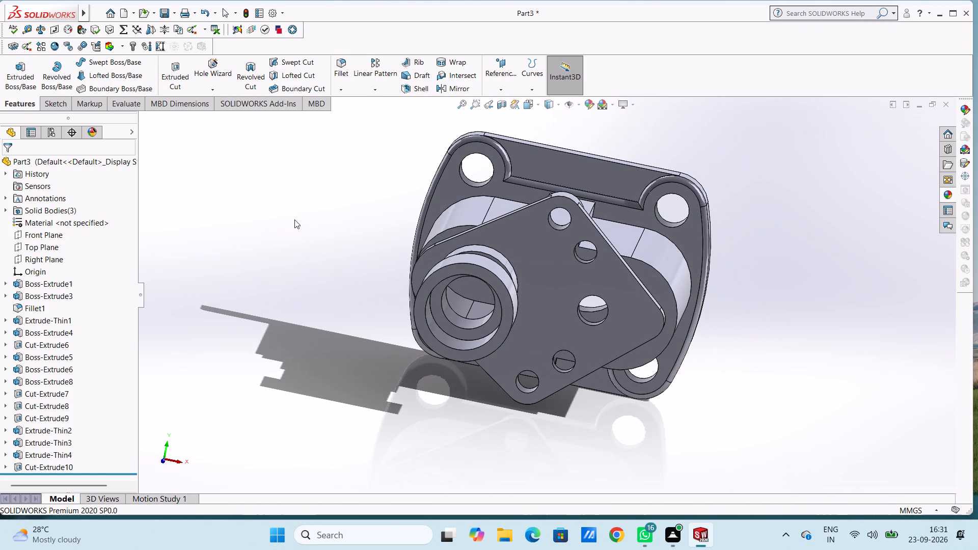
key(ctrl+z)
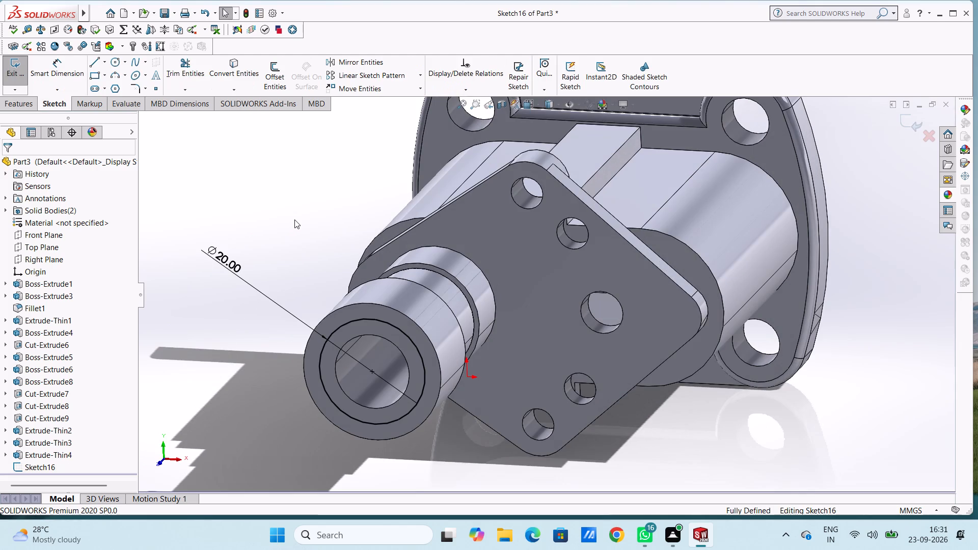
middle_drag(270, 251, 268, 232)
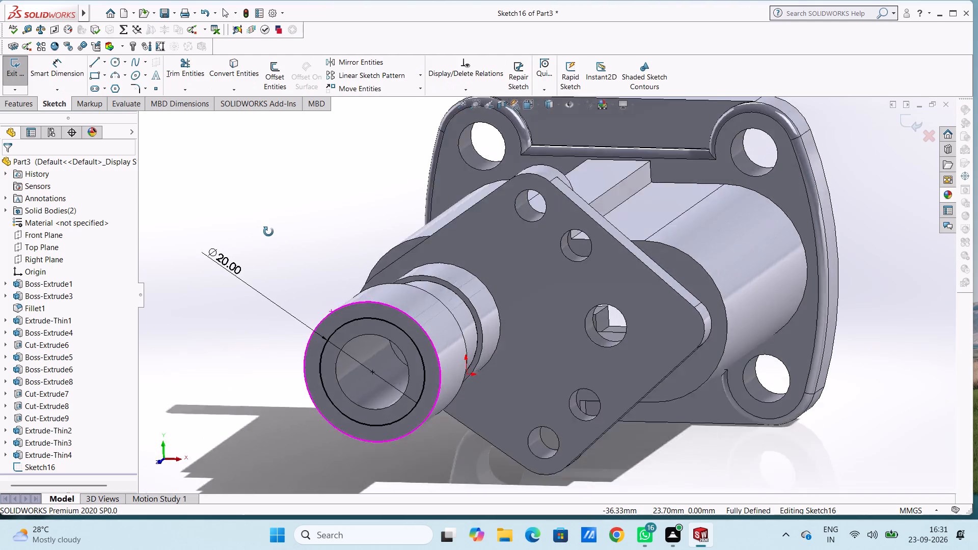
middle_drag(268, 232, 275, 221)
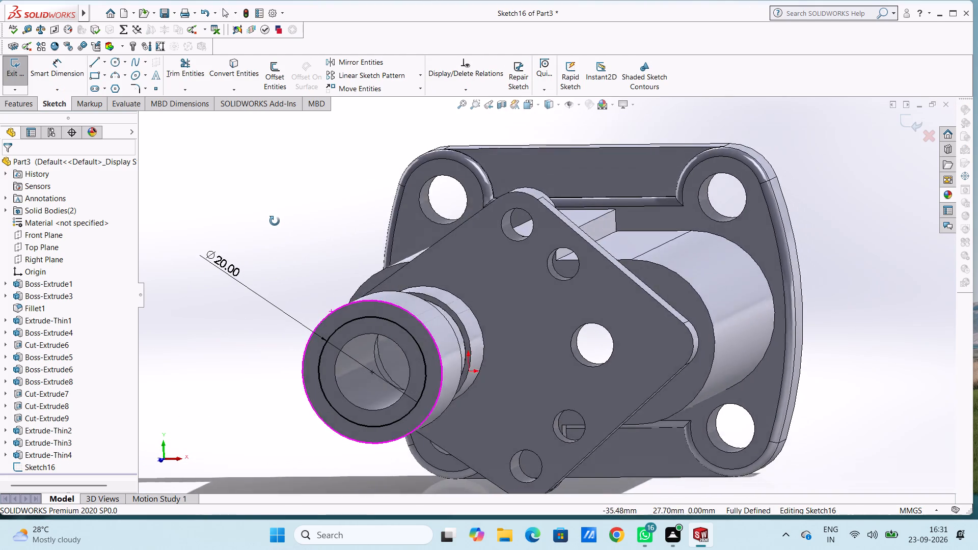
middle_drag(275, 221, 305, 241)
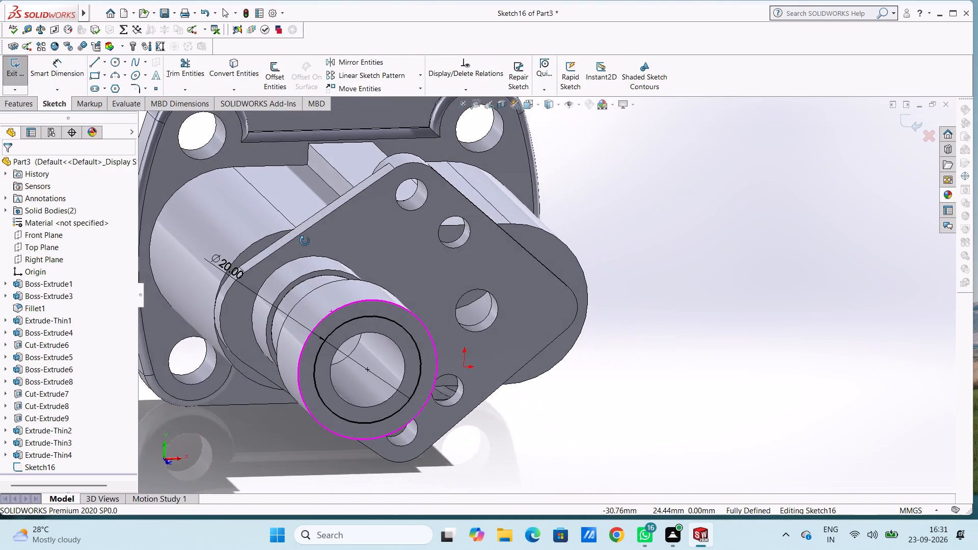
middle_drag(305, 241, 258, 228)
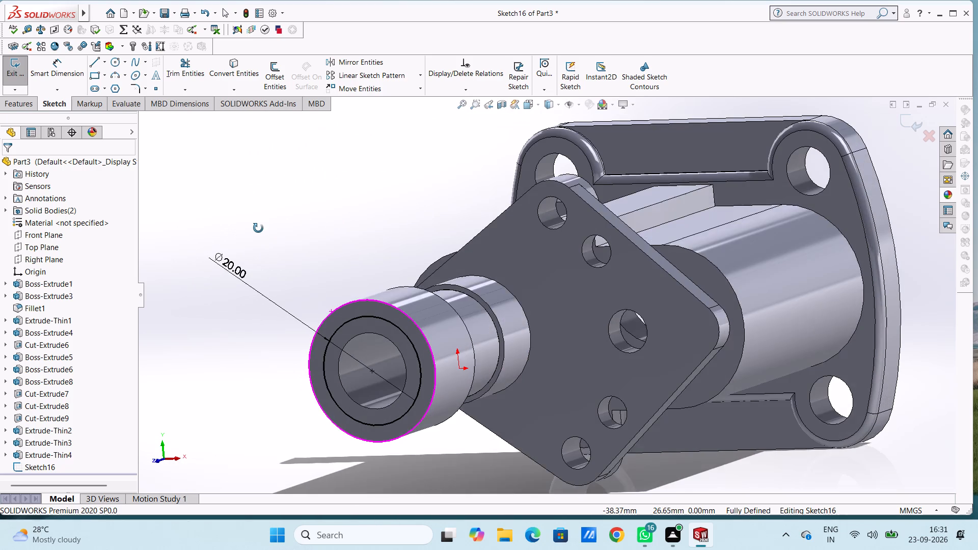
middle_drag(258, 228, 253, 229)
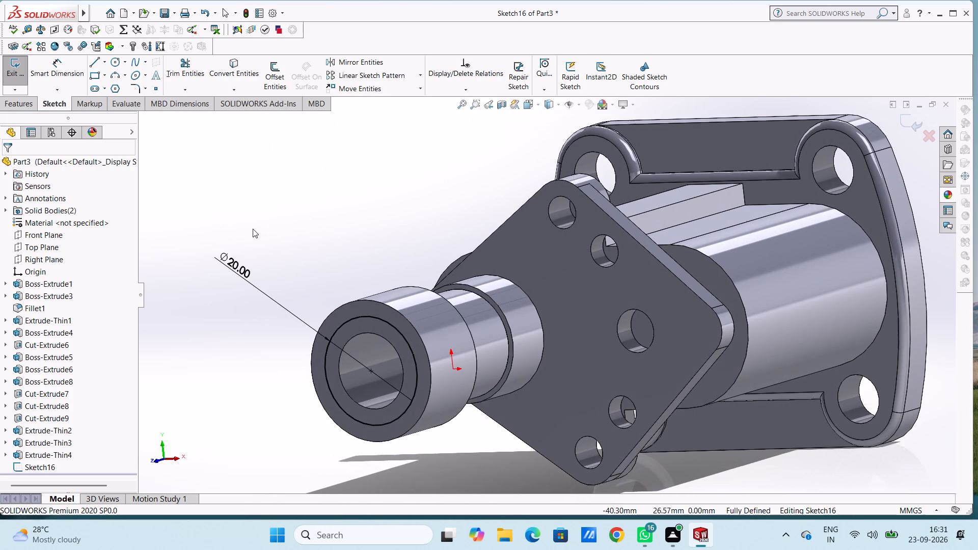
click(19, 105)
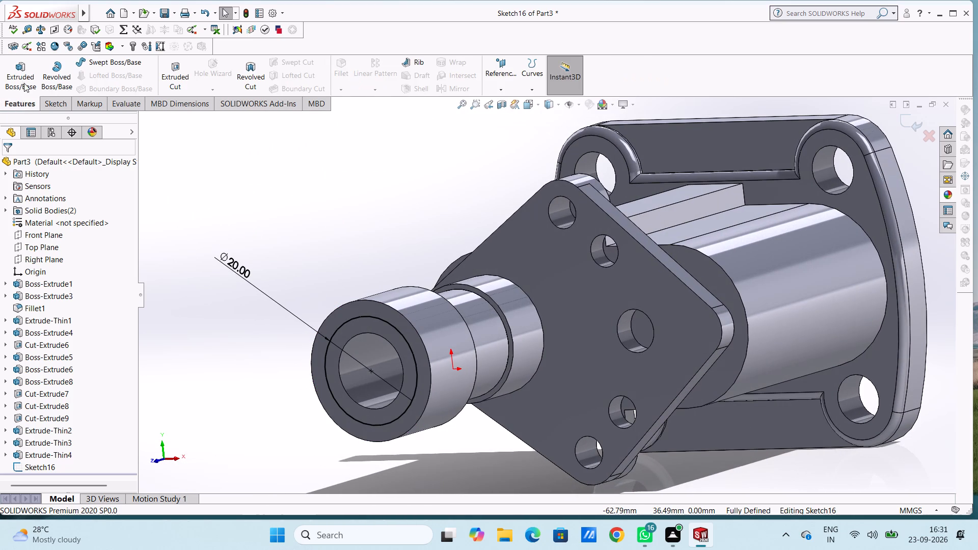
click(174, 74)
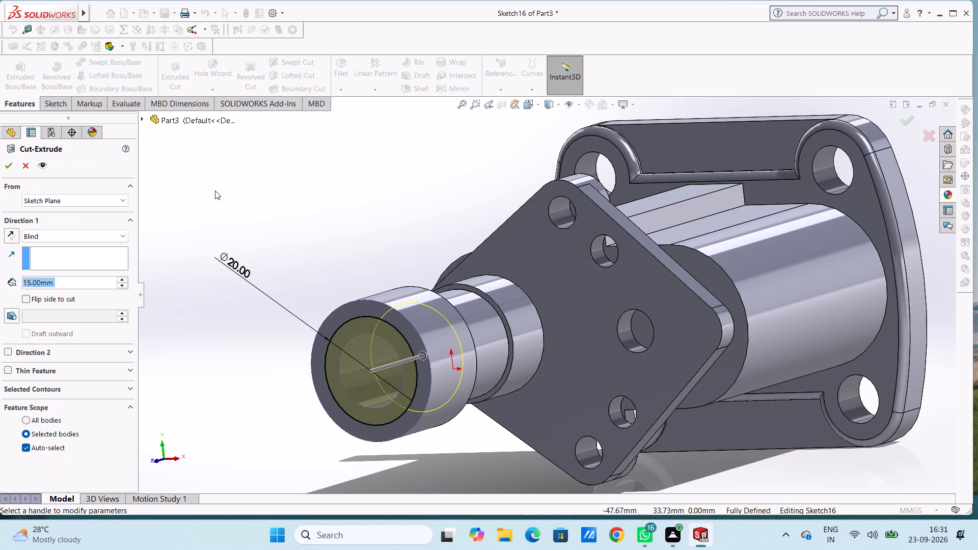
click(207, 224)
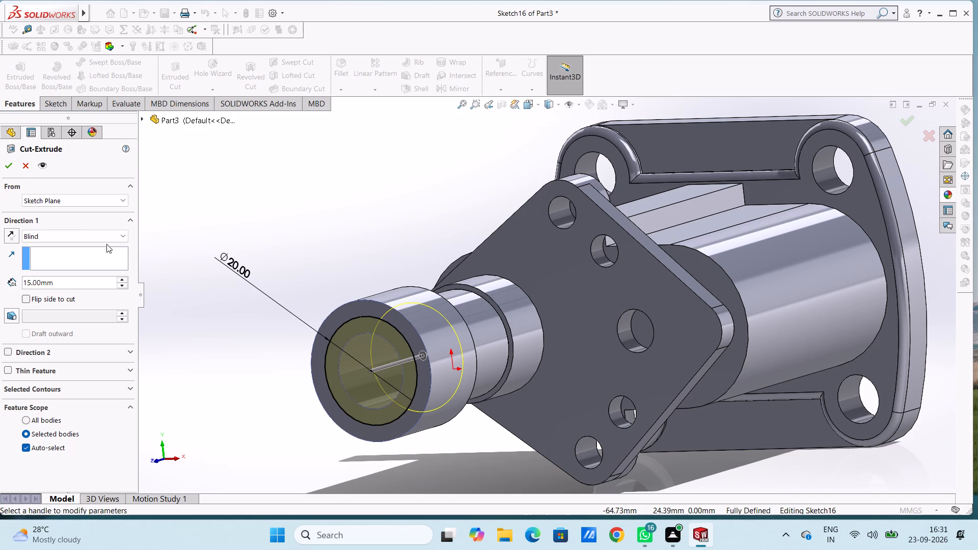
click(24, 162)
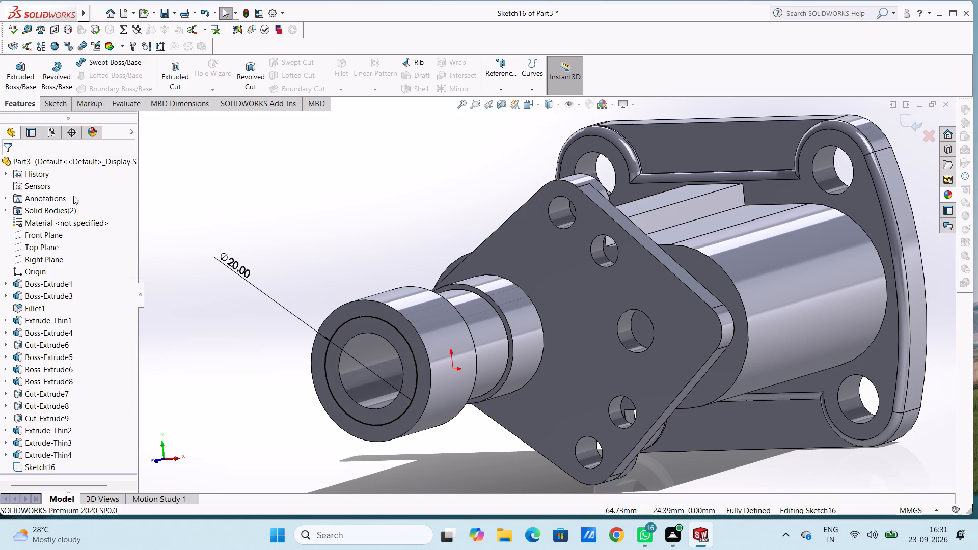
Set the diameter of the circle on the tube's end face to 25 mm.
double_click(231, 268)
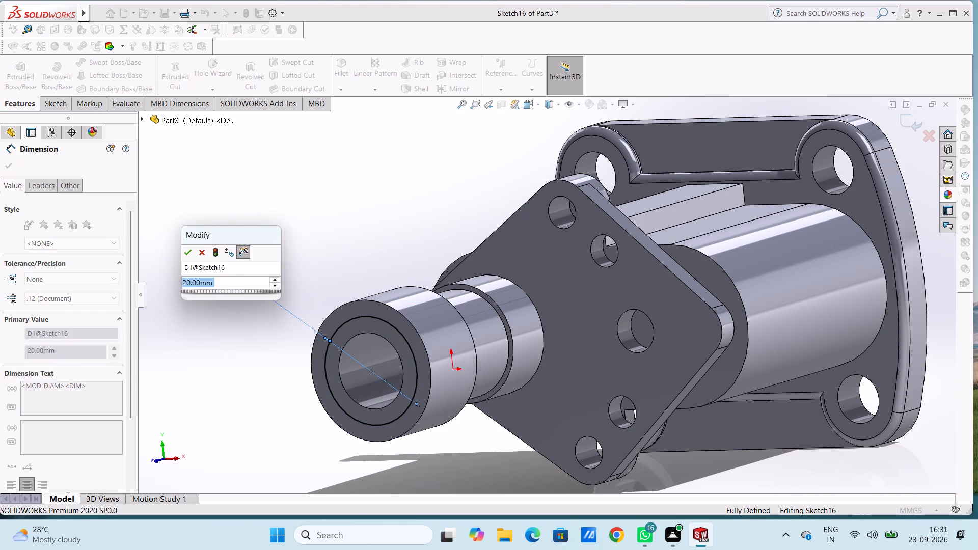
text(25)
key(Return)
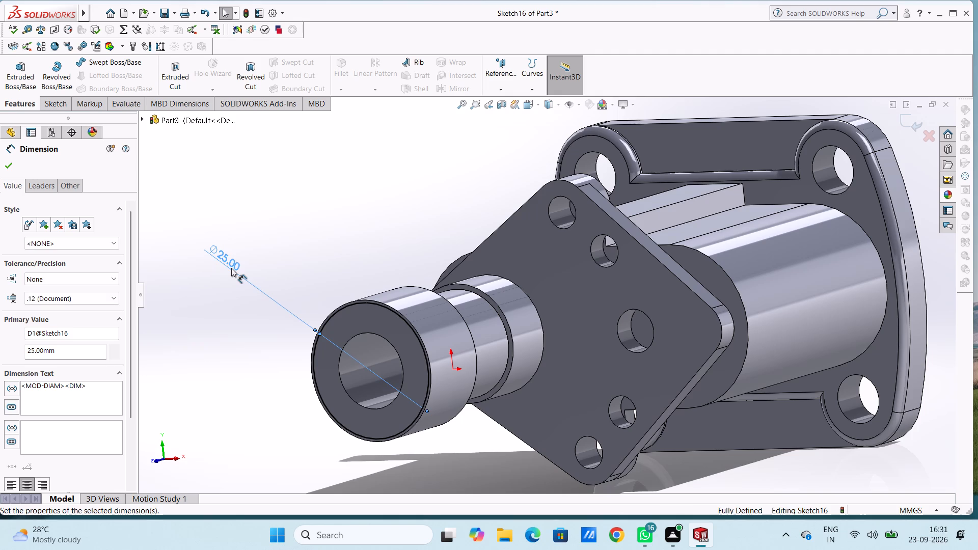
Set the diameter of the circle on the tube's end face to 22 mm.
click(256, 219)
double_click(211, 256)
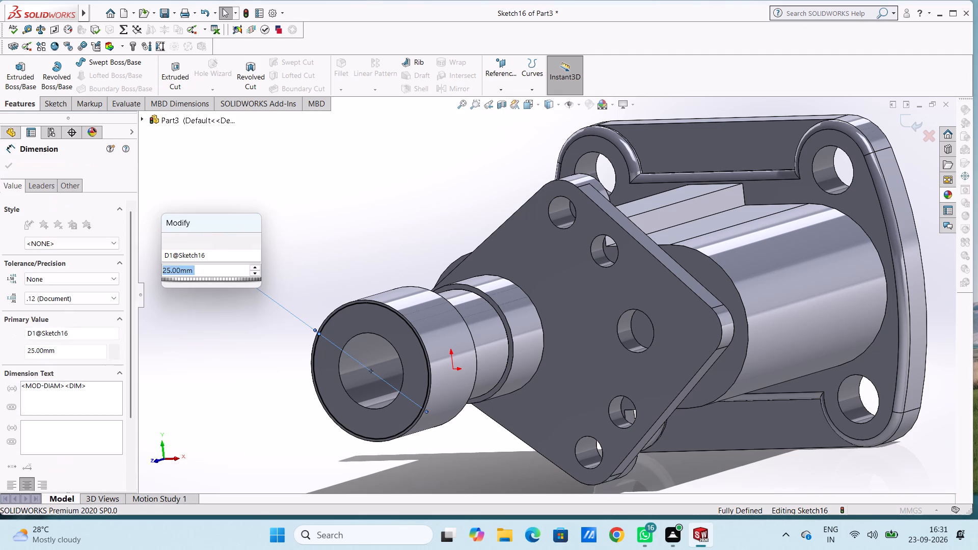
text(22)
key(Return)
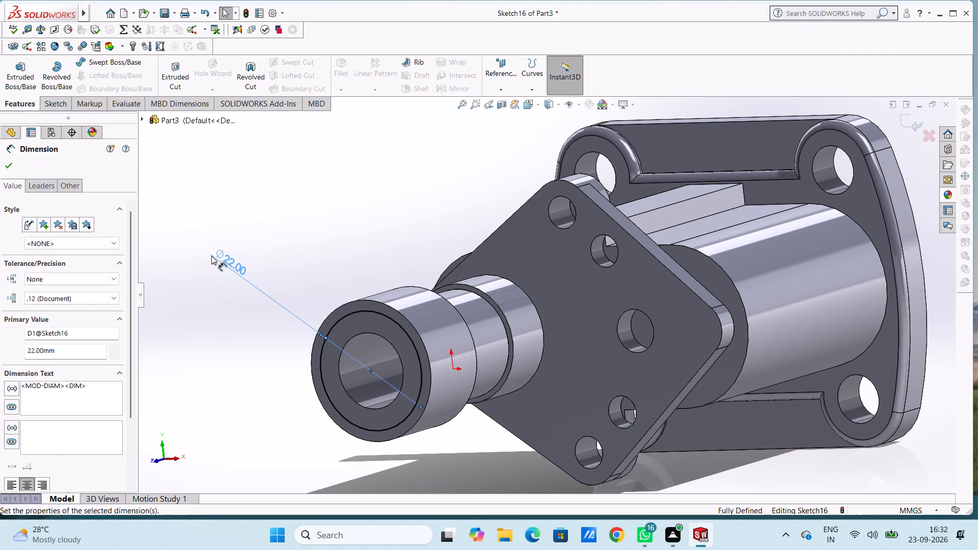
click(234, 223)
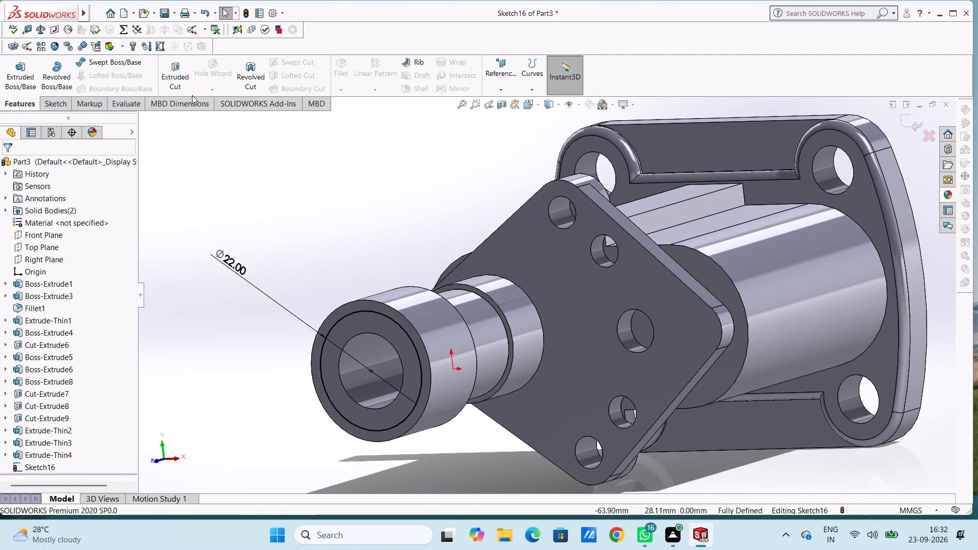
Cut-extrude the 22 mm circle blind 15 mm into the tube's end section, keeping all resulting bodies.
click(185, 78)
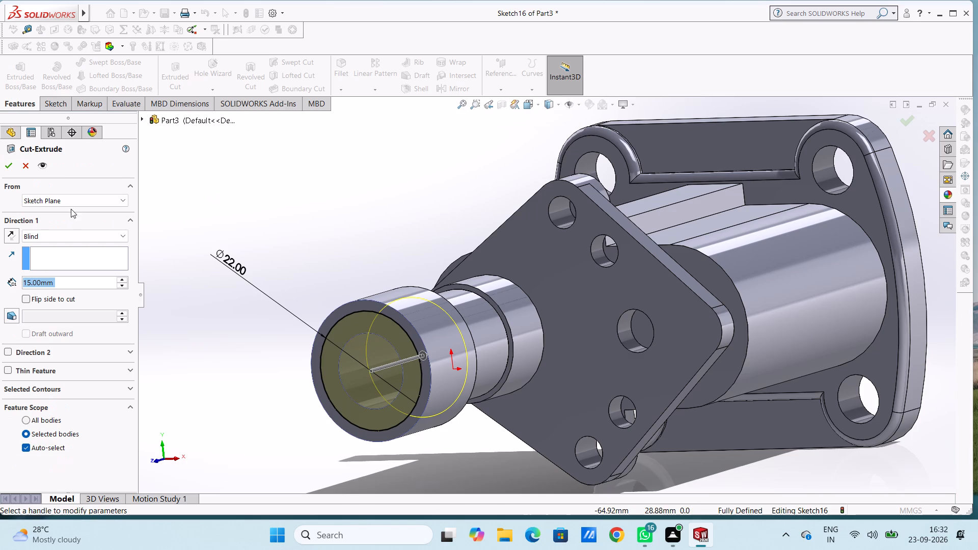
click(4, 165)
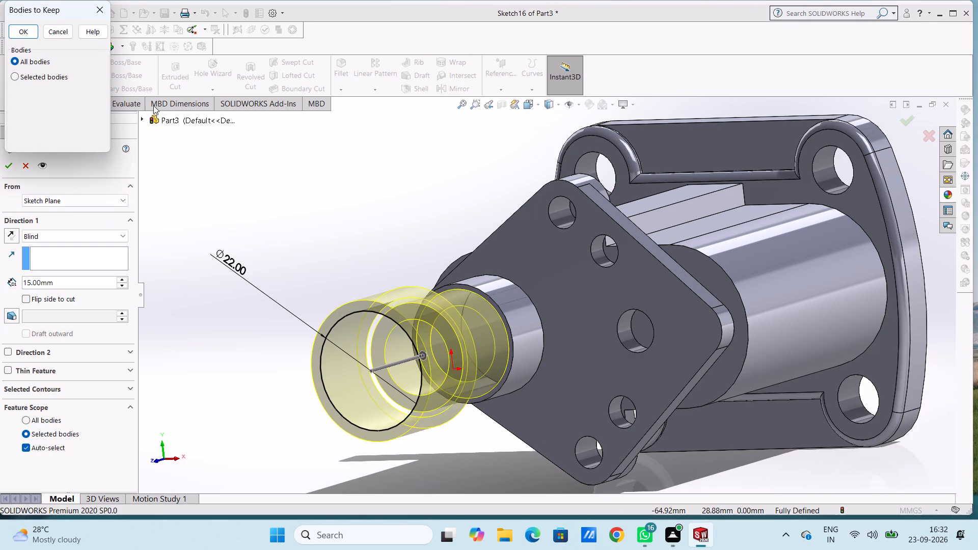
click(15, 31)
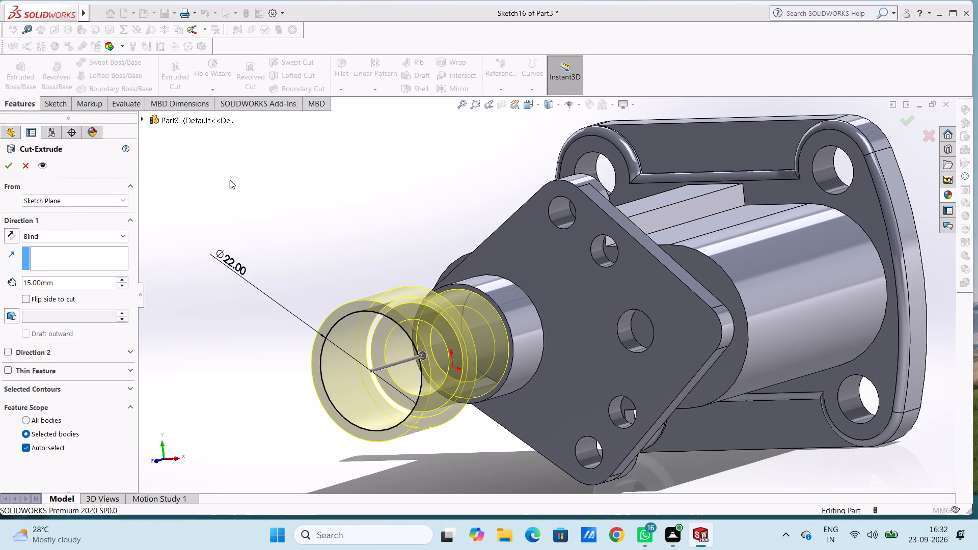
click(264, 209)
middle_drag(276, 217, 298, 227)
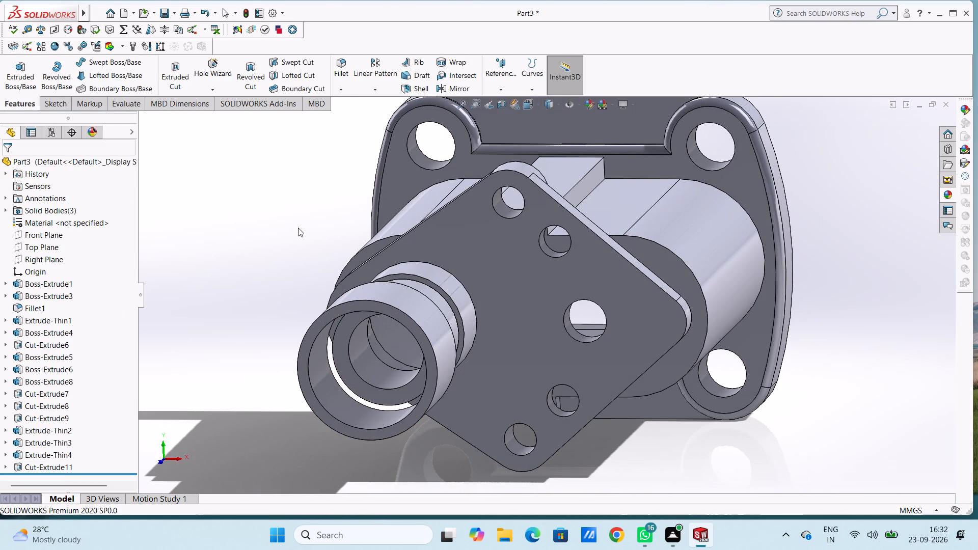
Undo the 22 mm counterbore cut, the tube's wide end section, their sketches, and the 20 mm diameter dimension on the preceding section's face.
key(ctrl+z)
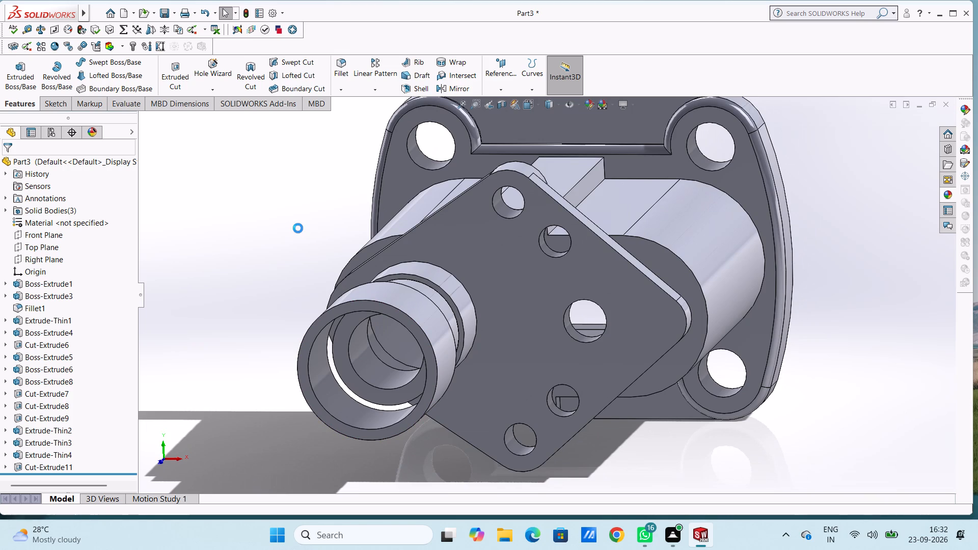
key(ctrl+z)
key(ctrl+z)
key(ctrl+z)
key(ctrl+z)
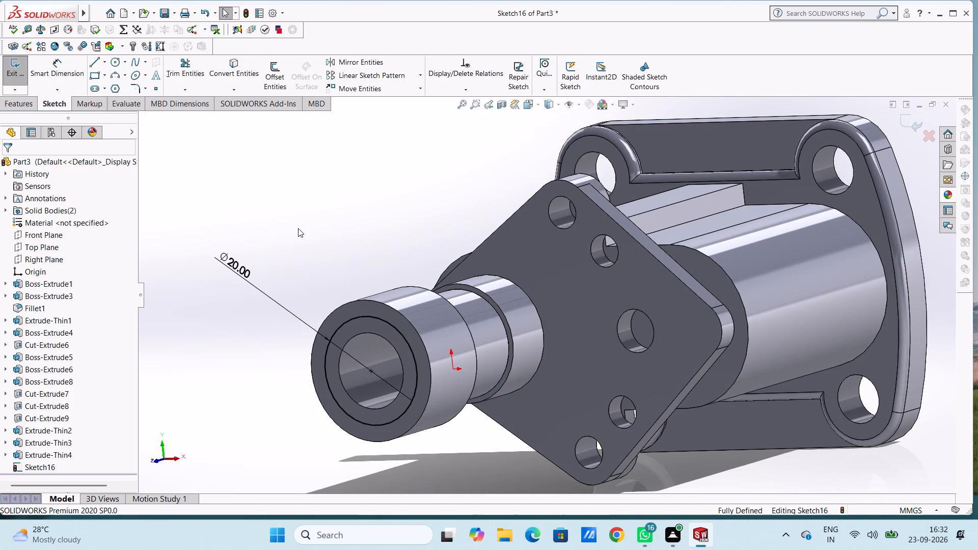
key(ctrl+z)
key(ctrl+z)
key(ctrl+z)
key(ctrl+z)
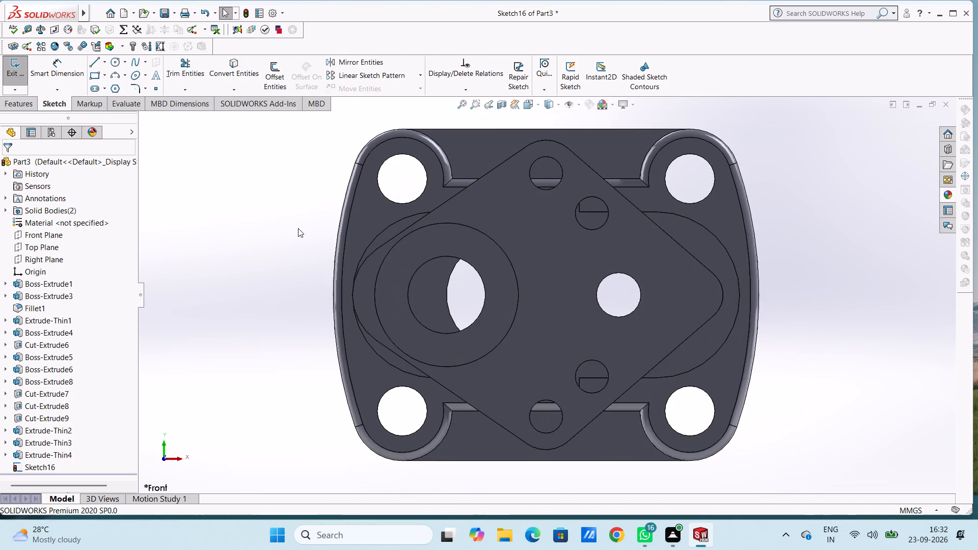
key(ctrl+z)
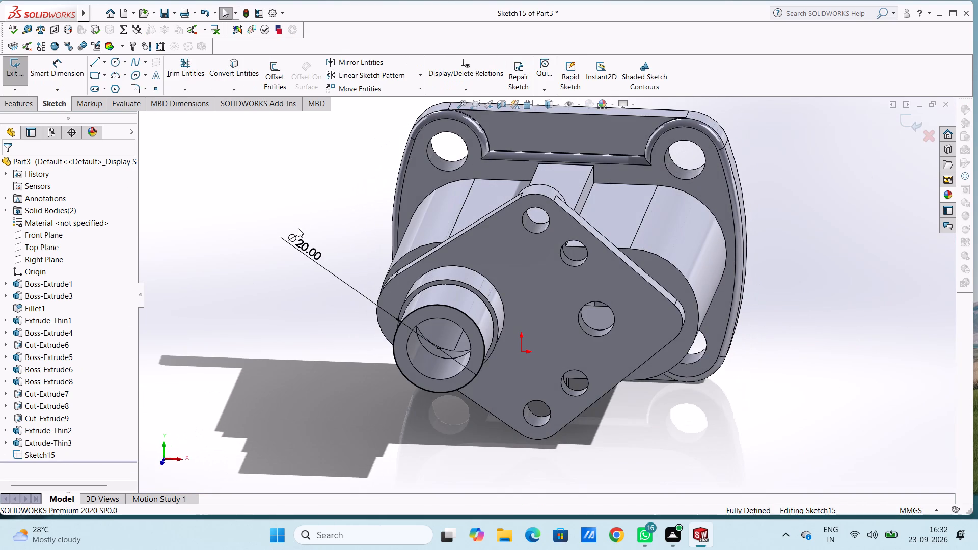
key(ctrl+z)
key(ctrl+z)
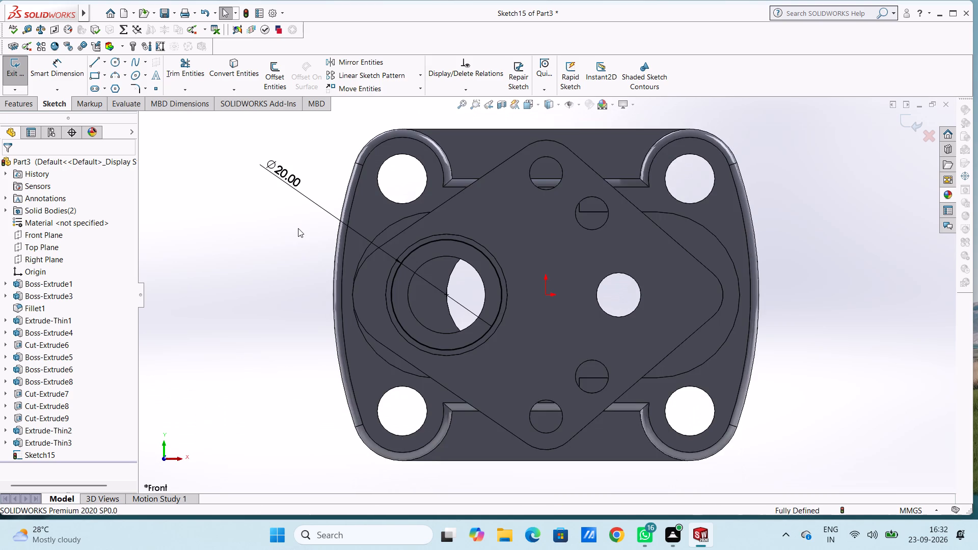
key(ctrl+z)
click(293, 229)
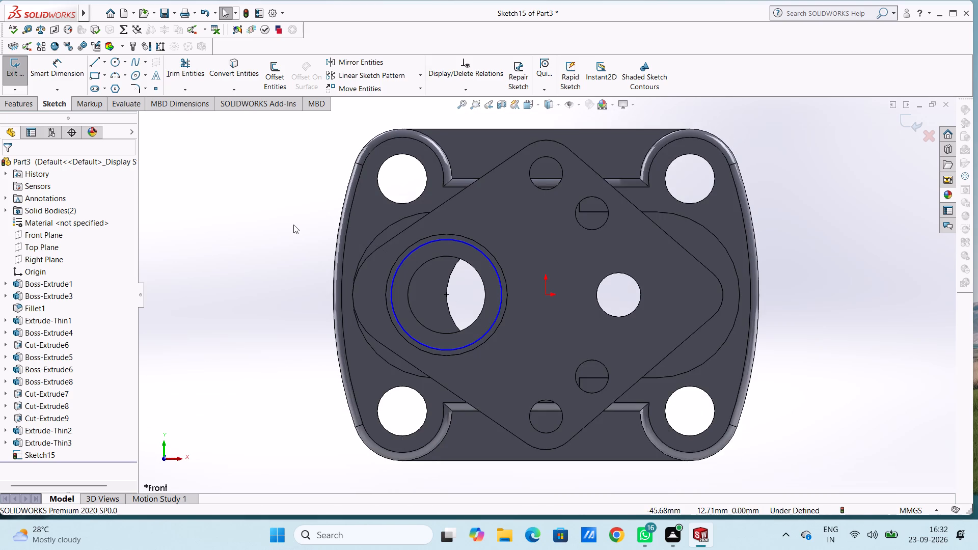
scroll(293, 225, up, 2)
middle_drag(300, 207, 260, 277)
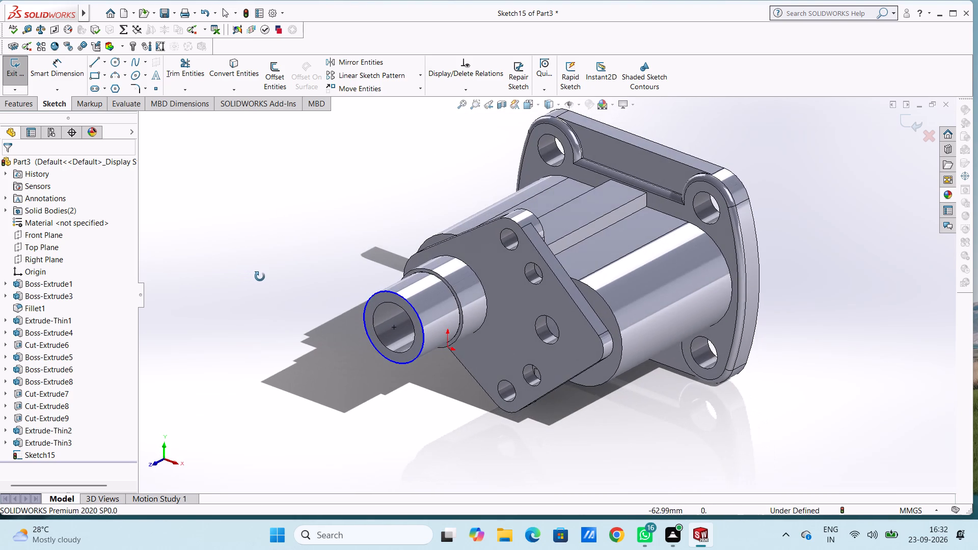
middle_drag(260, 277, 261, 277)
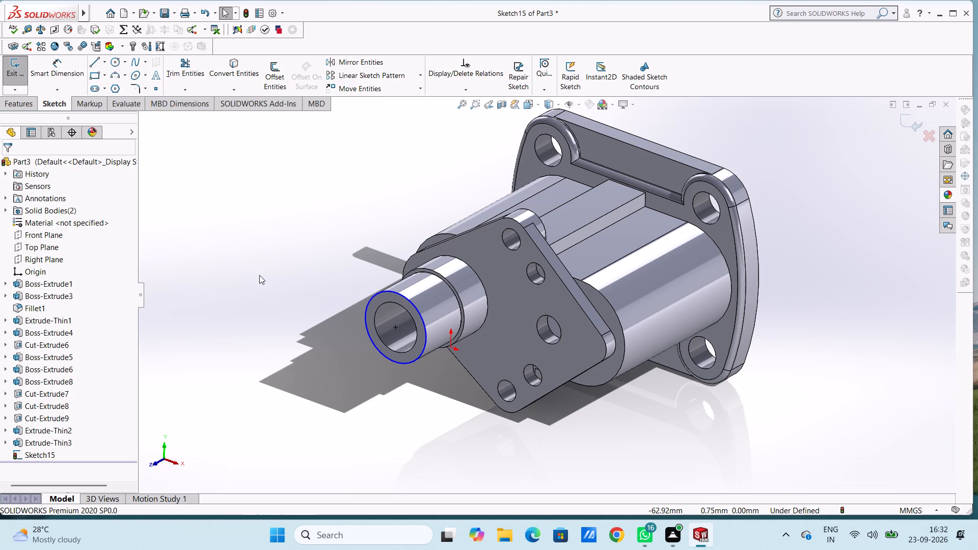
Undo the remaining tube sections and their sketches back to the open 20 mm circle sketch on the diamond flange.
key(ctrl+z)
key(ctrl+z)
key(ctrl+z)
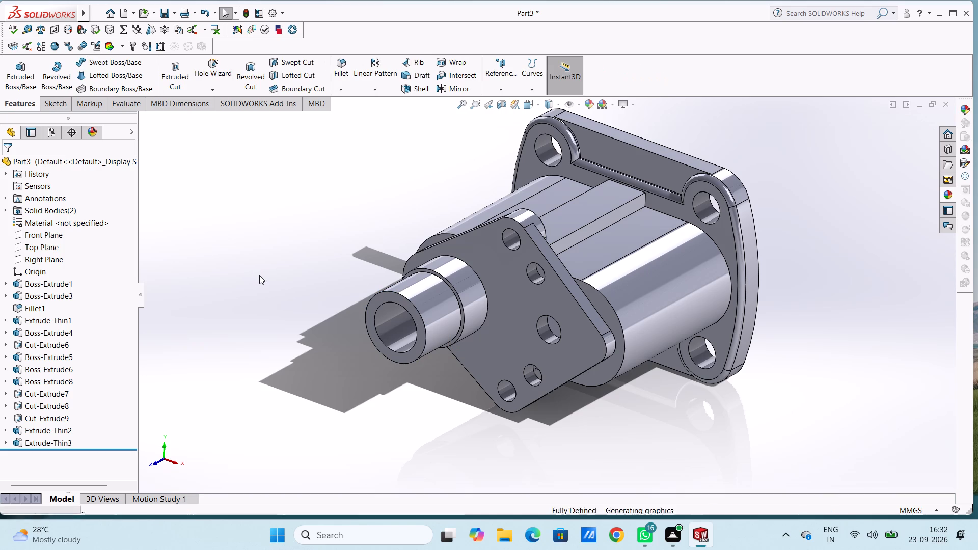
key(ctrl+z)
key(ctrl+z)
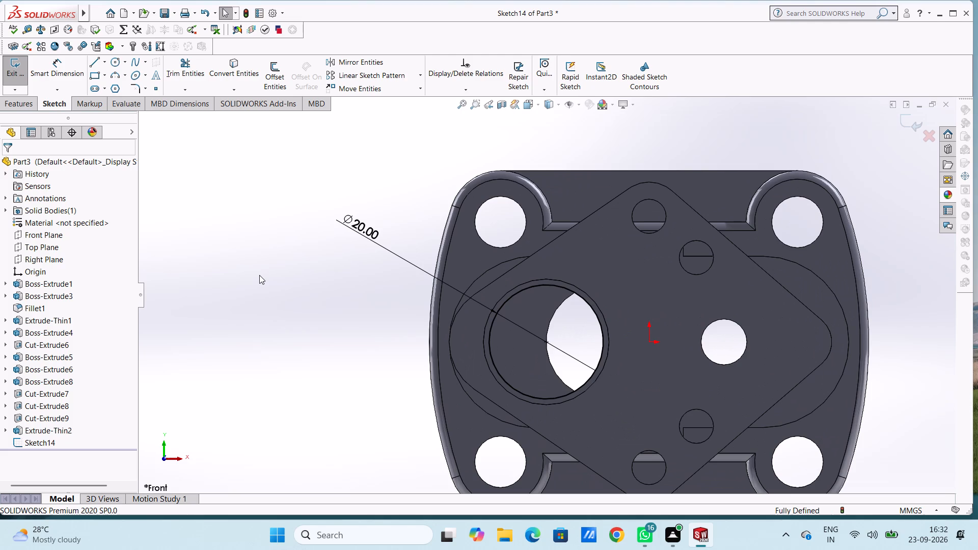
key(ctrl+z)
key(ctrl+z)
key(ctrl+z)
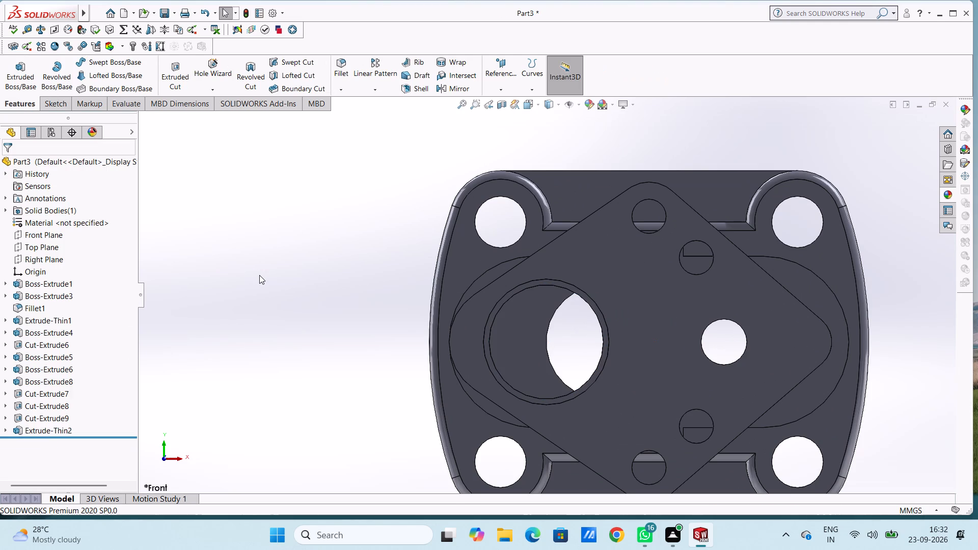
key(ctrl+z)
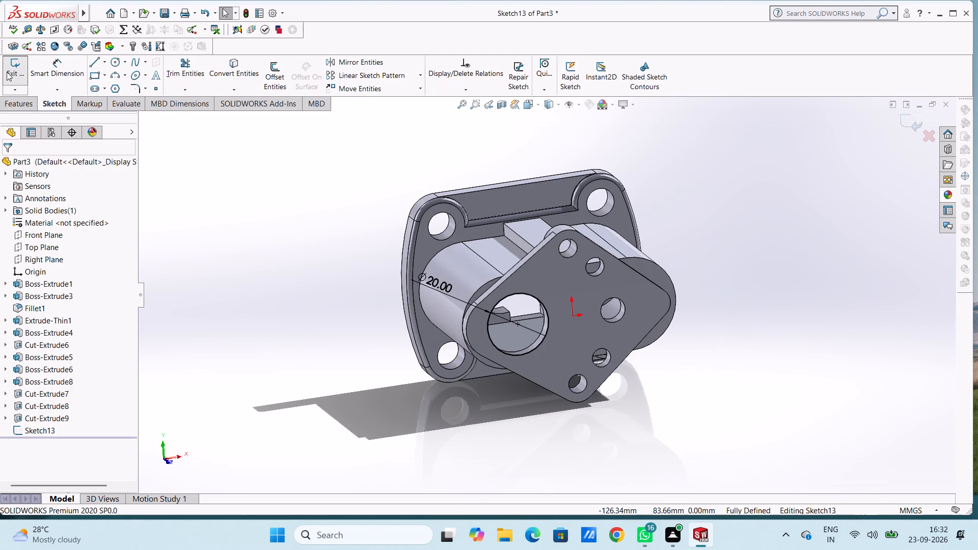
Extrude the 20 mm circle blind 10 mm as a one-direction thin feature with a 2 mm wall thickened inward.
click(18, 102)
click(19, 73)
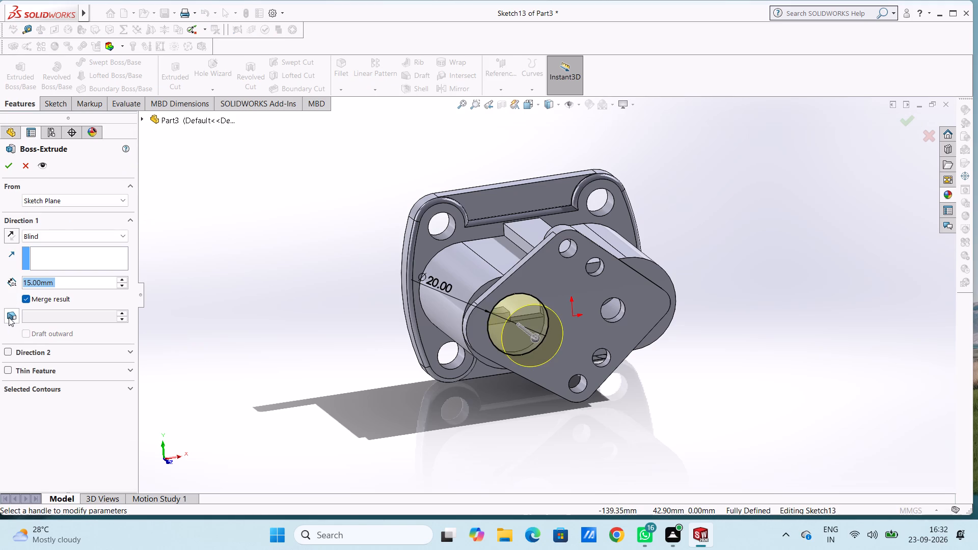
click(7, 370)
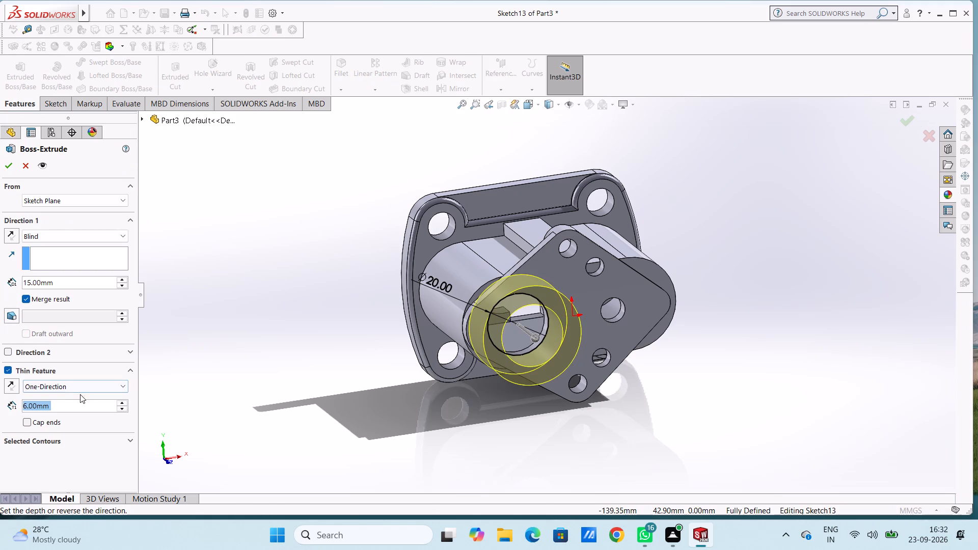
key(2)
key(Return)
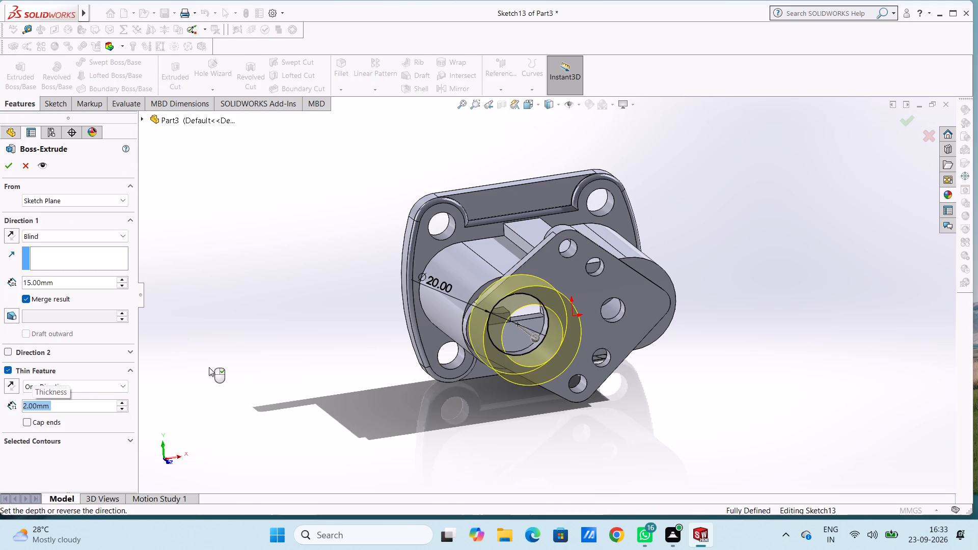
click(9, 385)
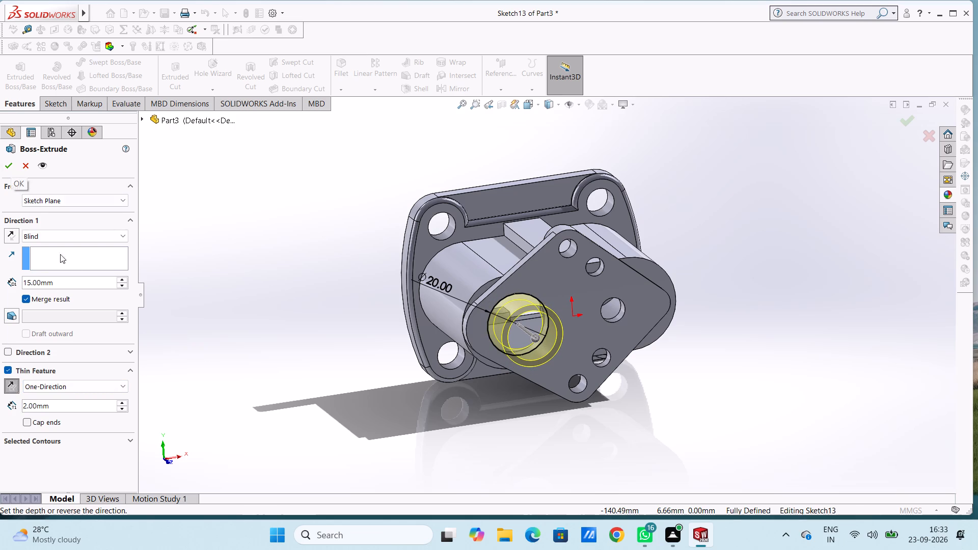
double_click(79, 278)
text(10)
key(Return)
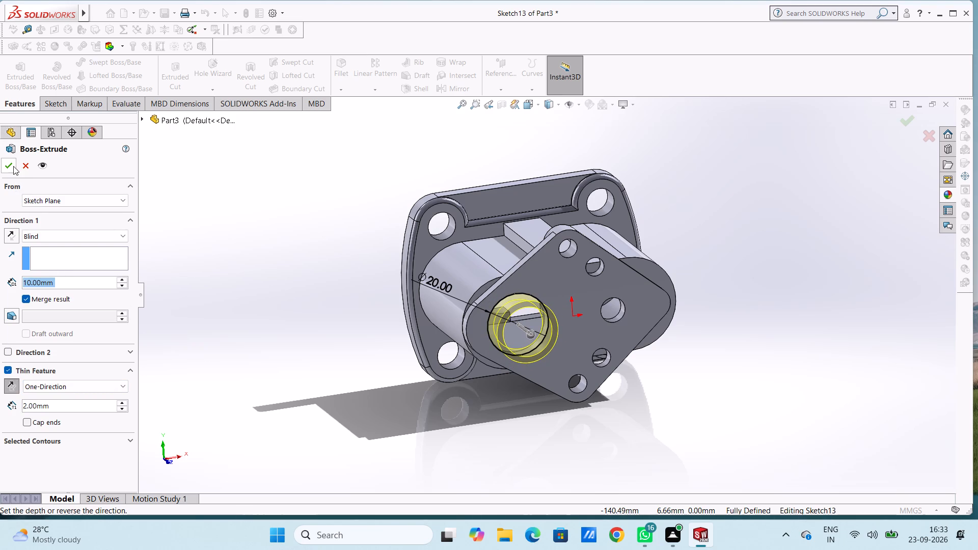
click(12, 165)
click(289, 232)
middle_drag(271, 240, 242, 235)
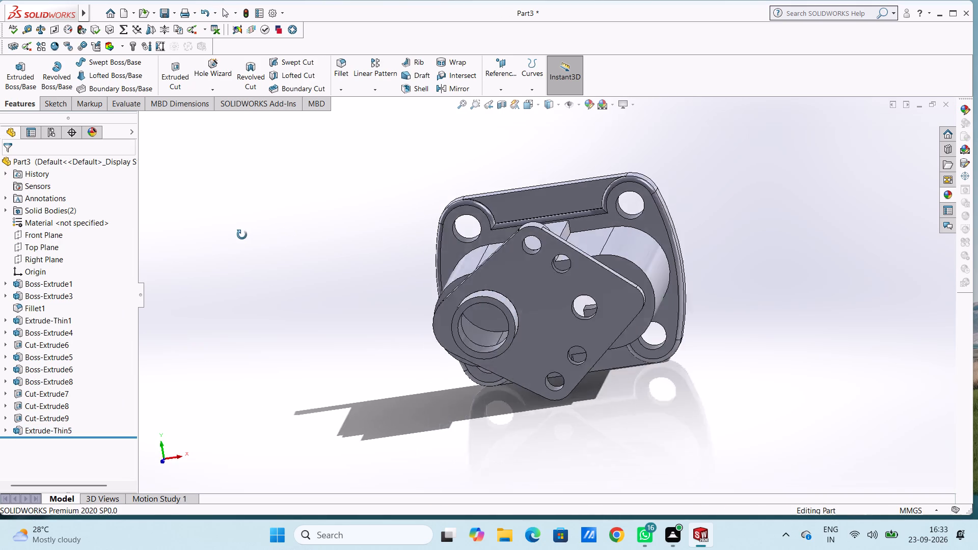
middle_drag(242, 235, 227, 236)
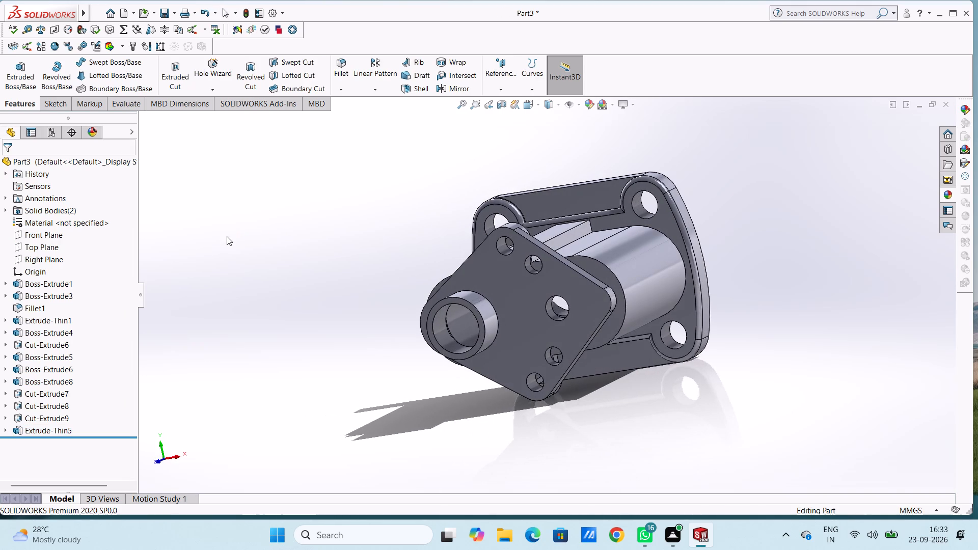
On the new tube's end face, sketch two concentric circles with radii 8 mm and 8.5 mm at the tube's centre.
key(ctrl+1)
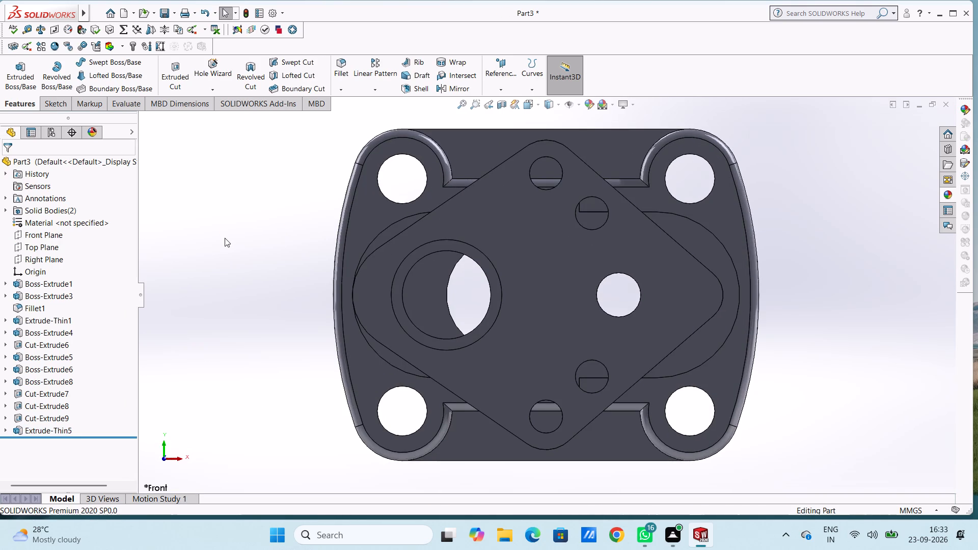
click(424, 253)
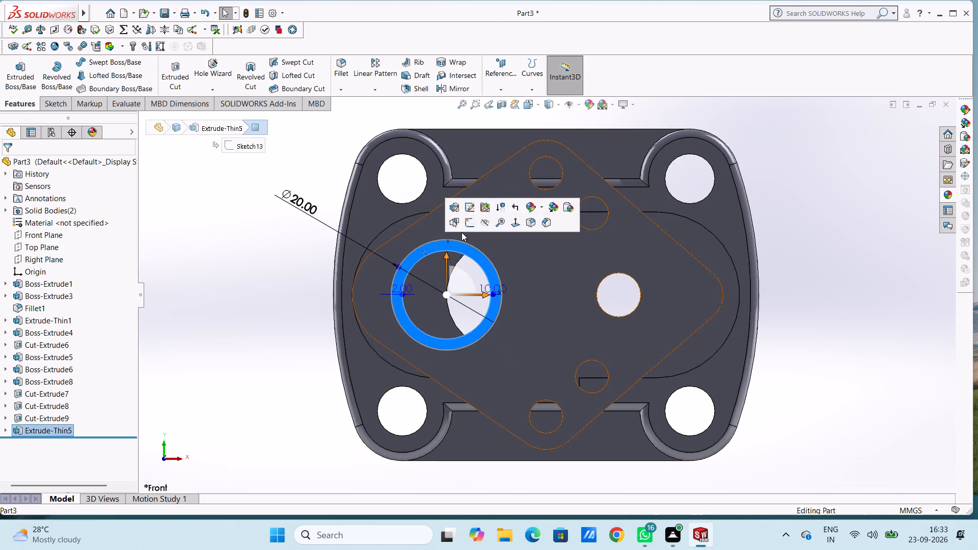
click(467, 223)
click(252, 271)
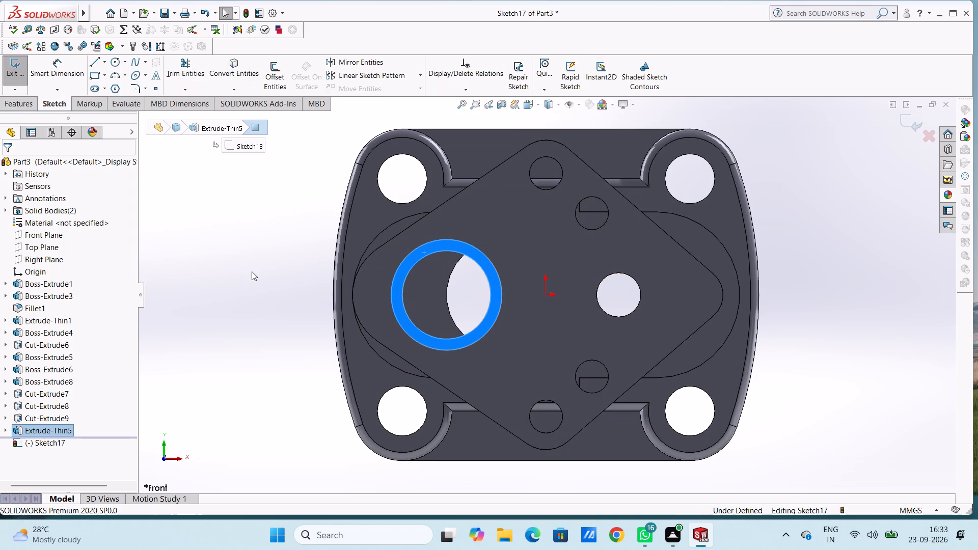
click(115, 63)
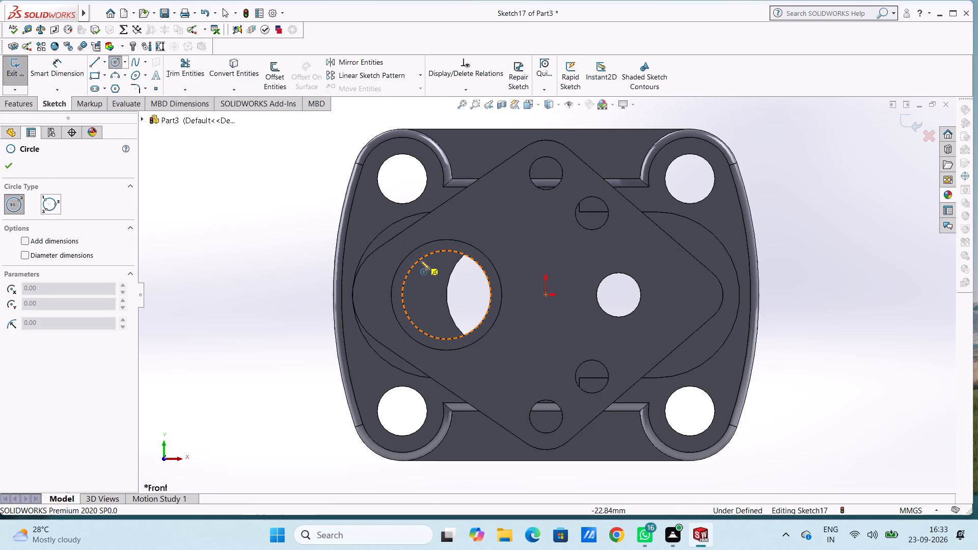
click(445, 295)
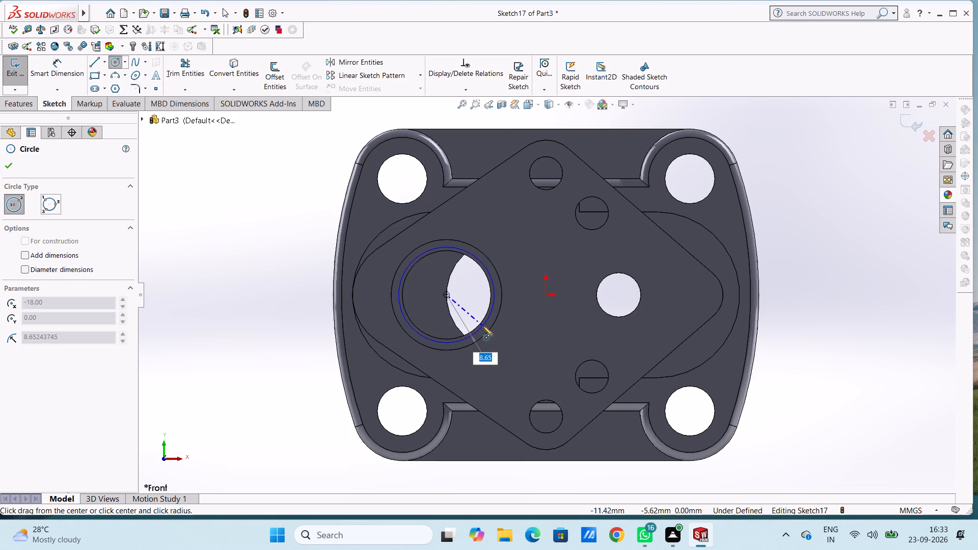
click(481, 322)
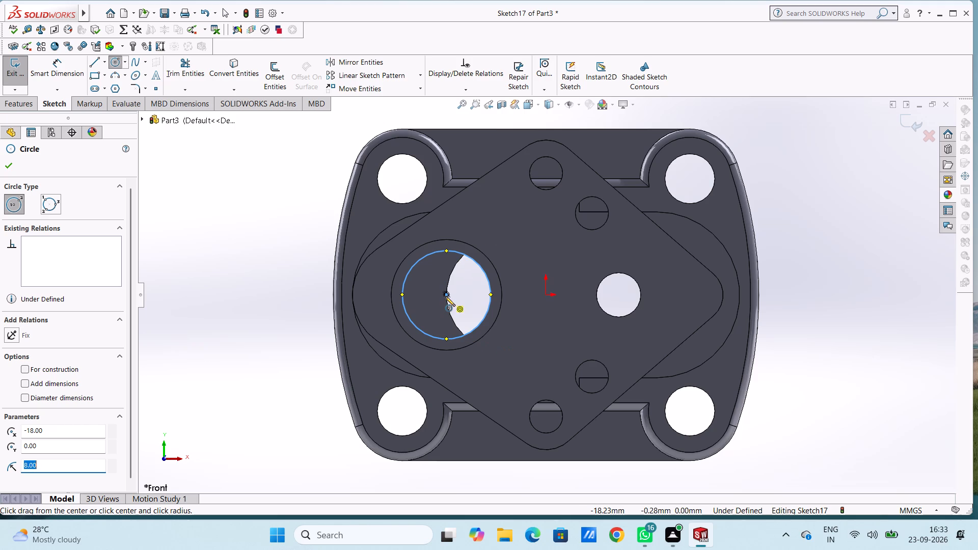
click(446, 294)
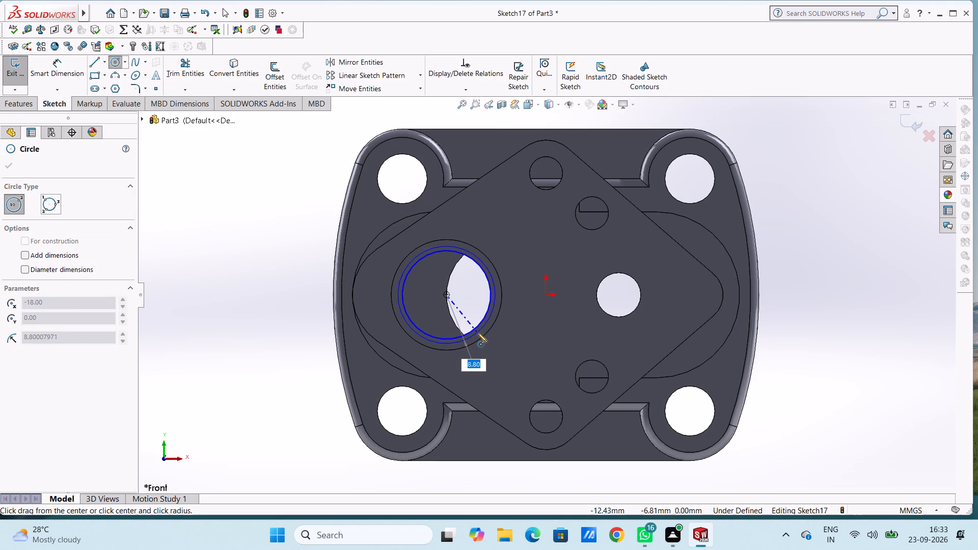
text(8.5)
key(Return)
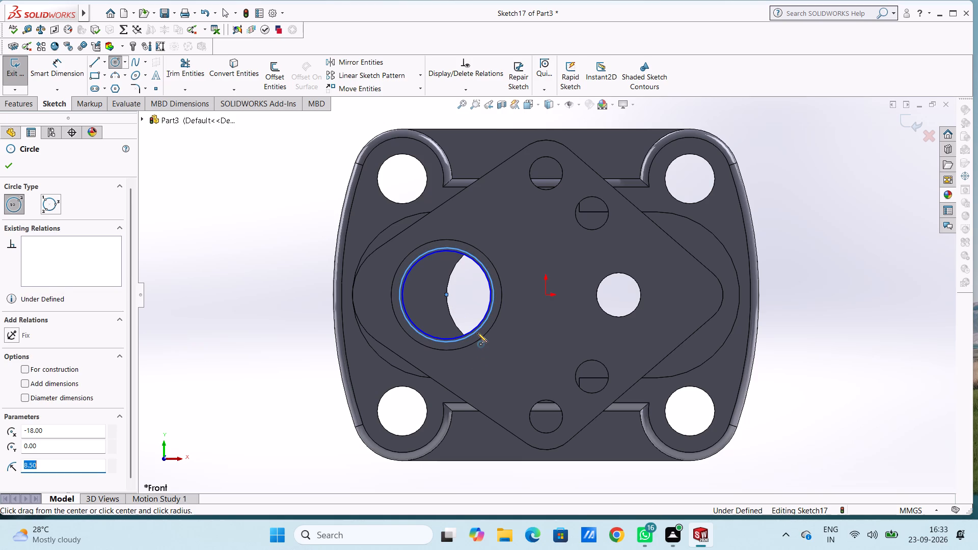
key(Escape)
key(Escape)
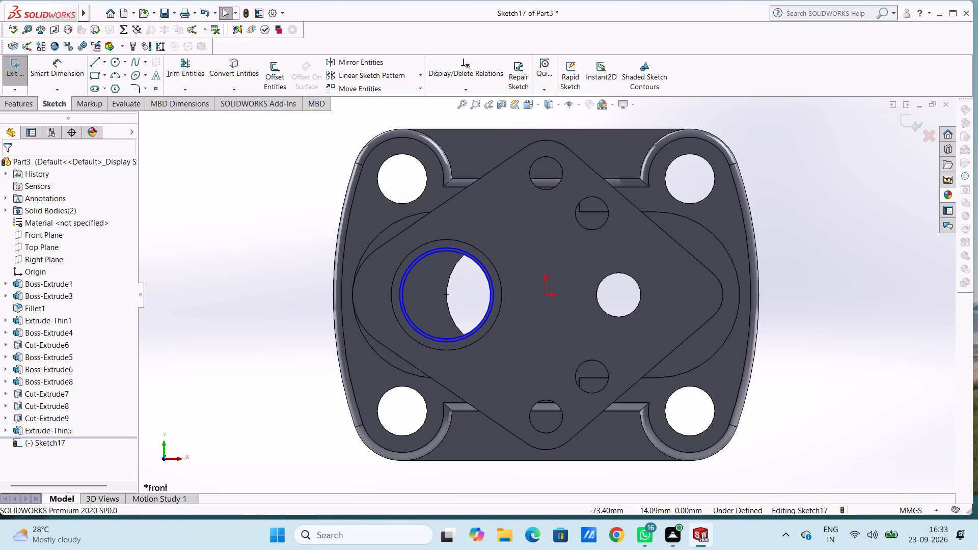
Dimension the outer circle at 17 mm diameter and the inner circle at 16 mm diameter.
click(65, 73)
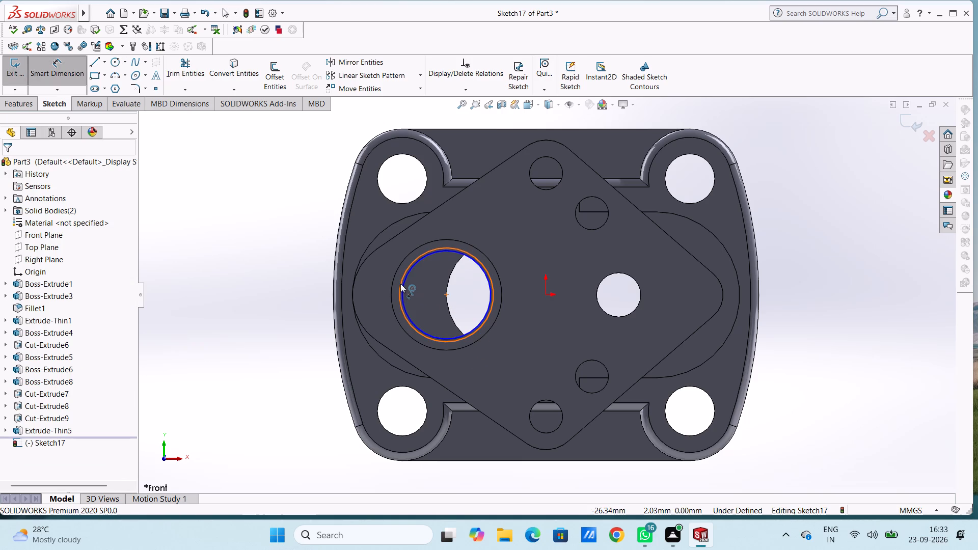
click(400, 284)
click(266, 197)
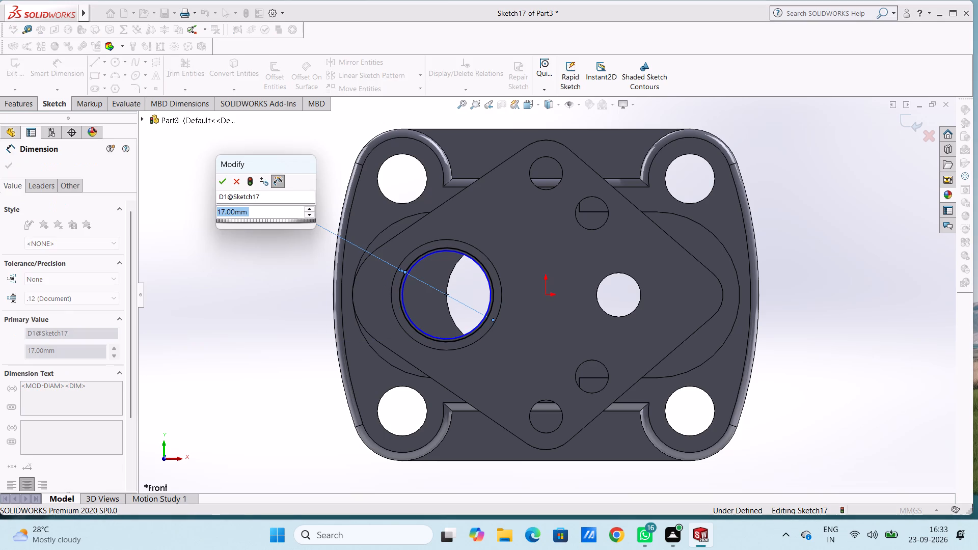
click(223, 184)
click(217, 158)
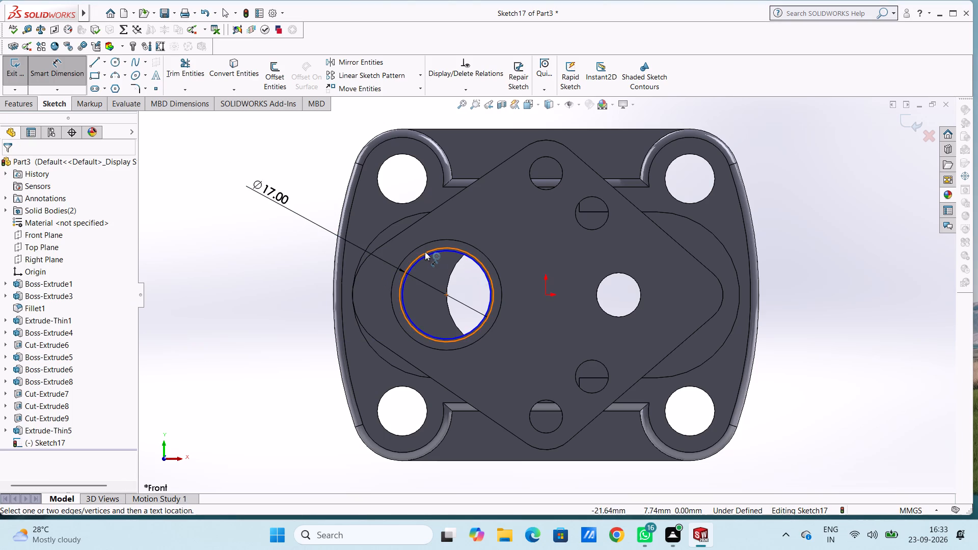
click(424, 255)
click(291, 175)
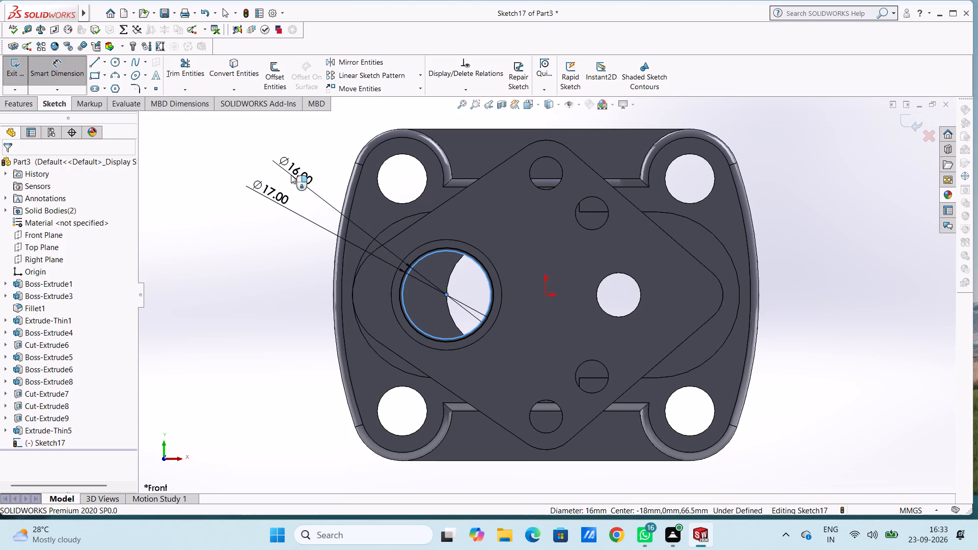
click(246, 159)
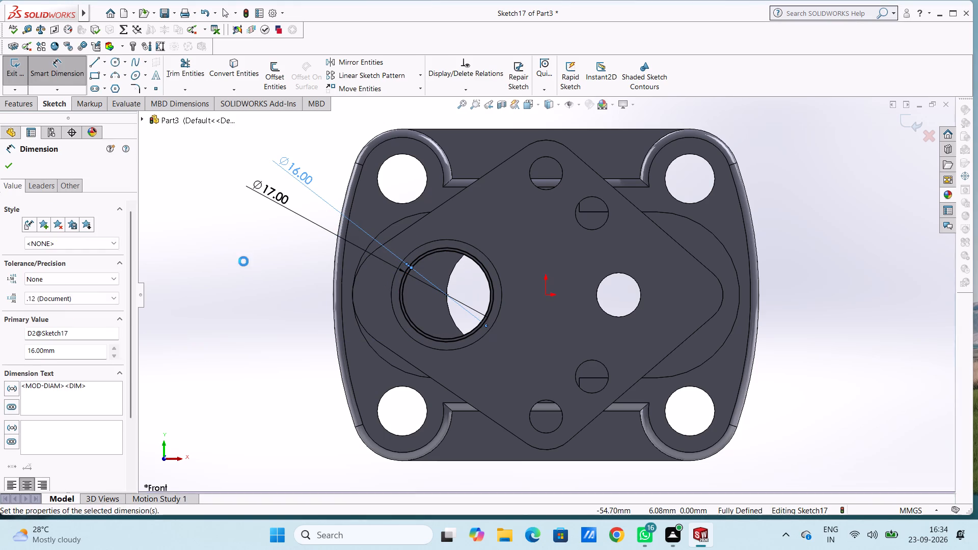
key(Escape)
key(Escape)
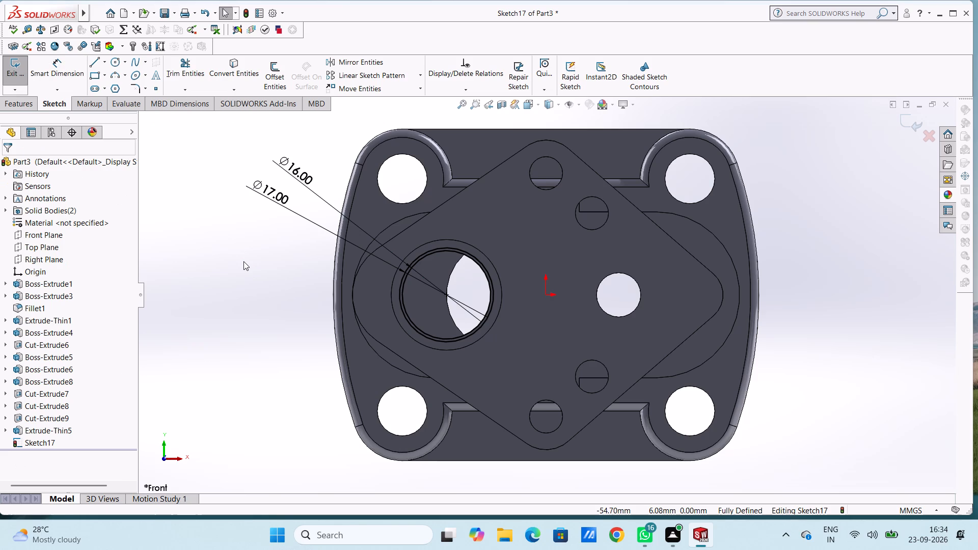
middle_drag(269, 245, 260, 255)
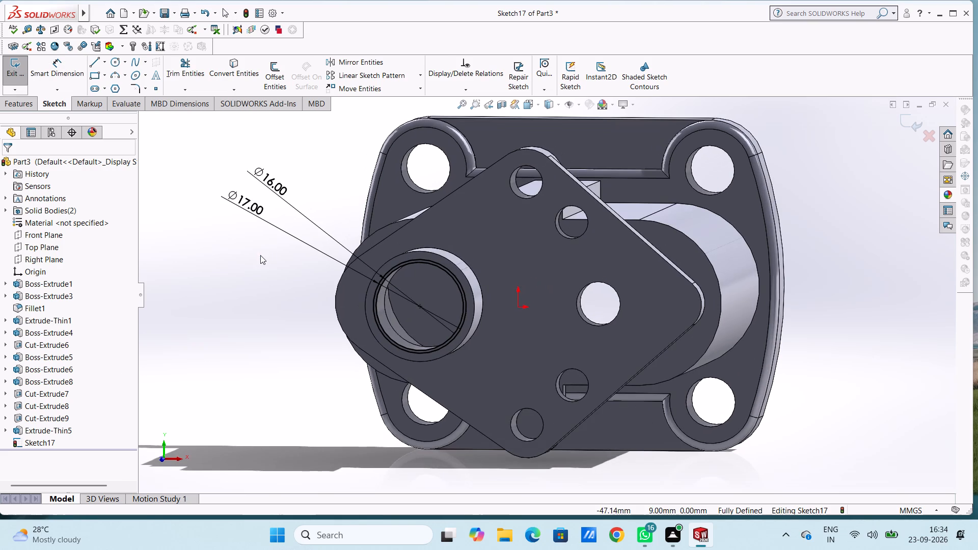
Extrude the 17 mm and 16 mm concentric circles blind 15 mm as a merged ring-shaped boss section.
click(17, 103)
click(18, 80)
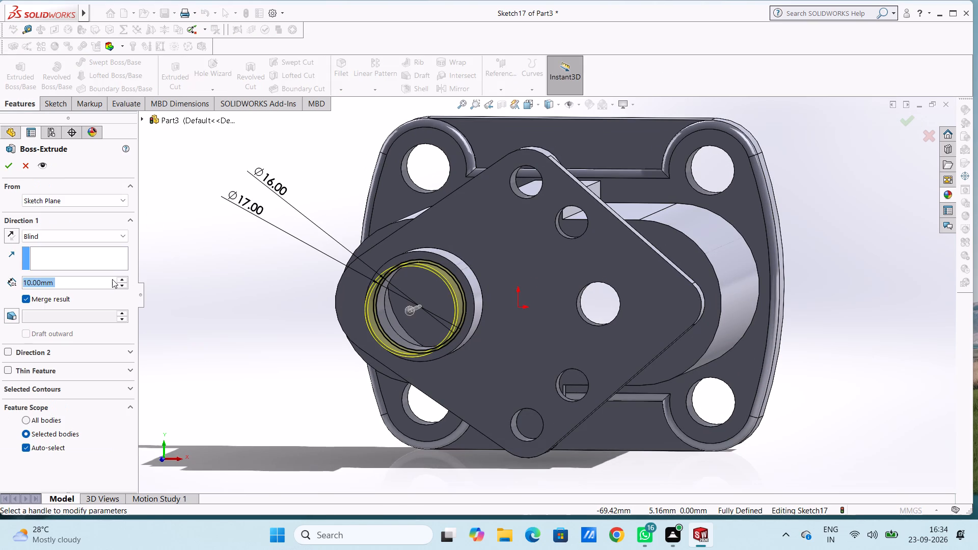
text(15)
key(Return)
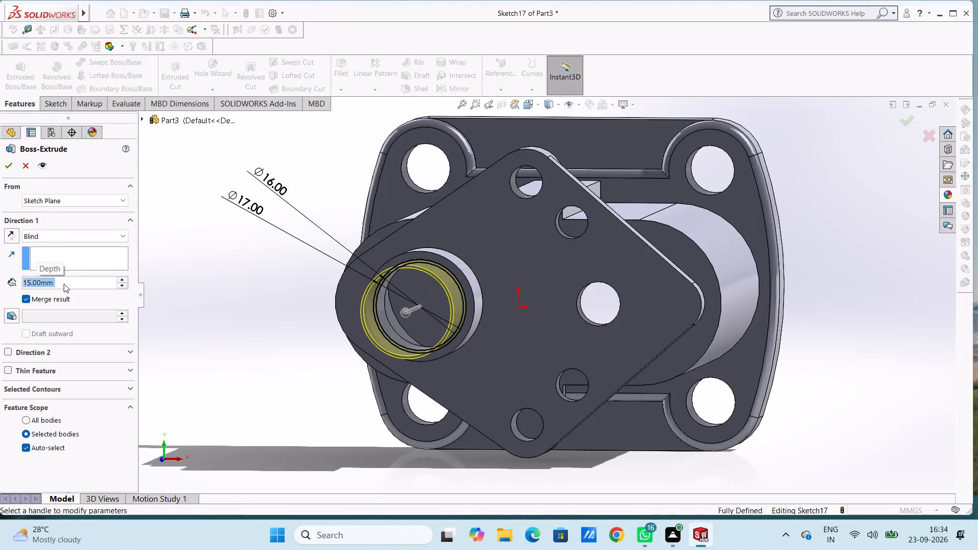
click(5, 171)
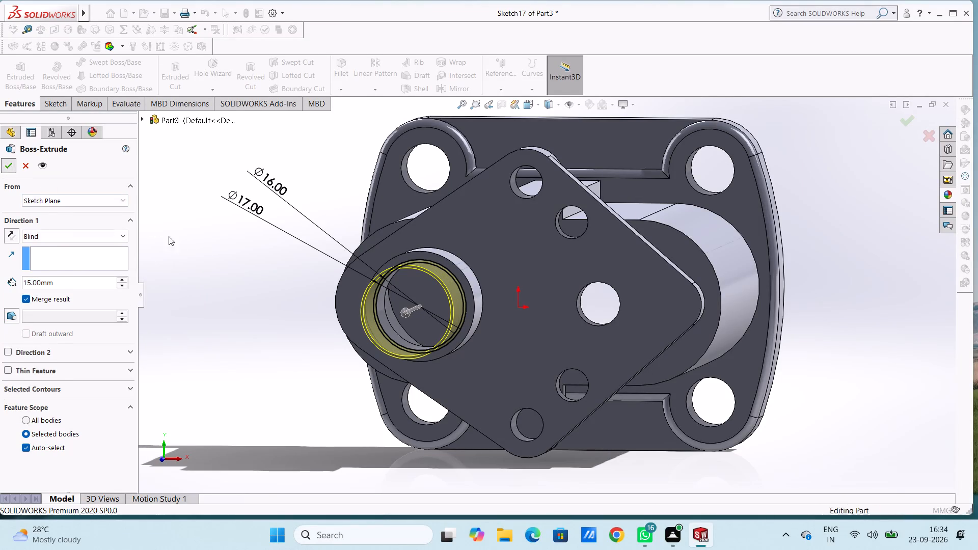
click(194, 257)
On the end face of the new thin tube section, sketch two concentric circles with radii 8 mm and 10 mm at the tube's centre.
middle_drag(234, 232, 236, 243)
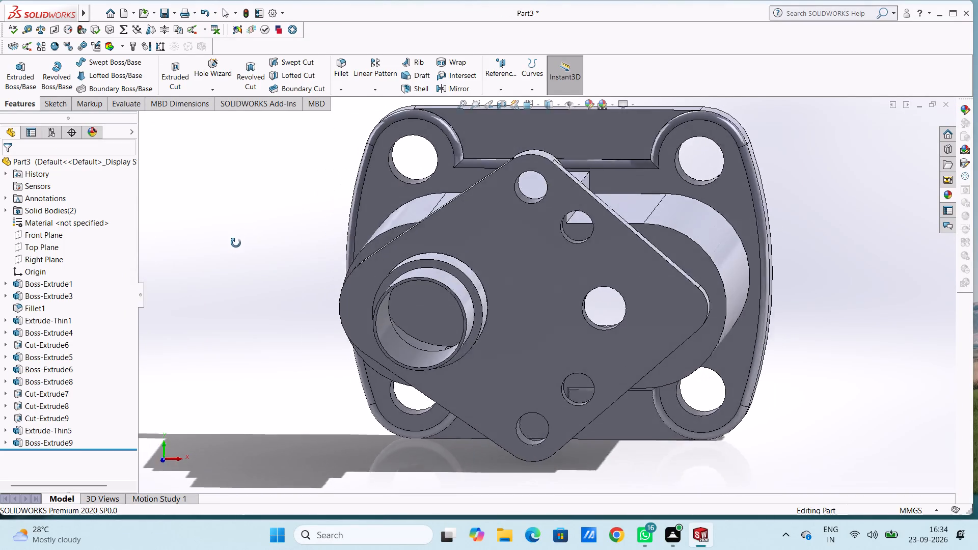
middle_drag(236, 243, 206, 214)
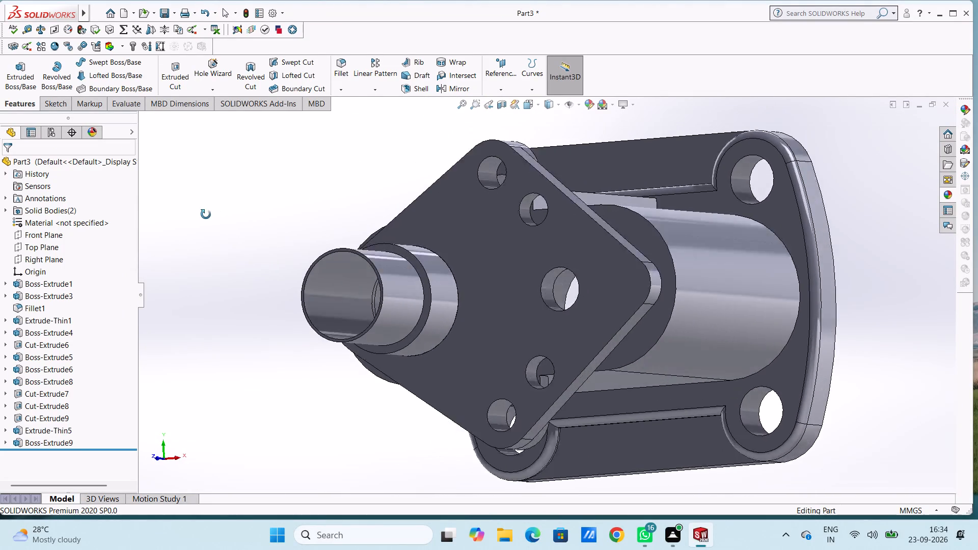
middle_drag(206, 214, 65, 237)
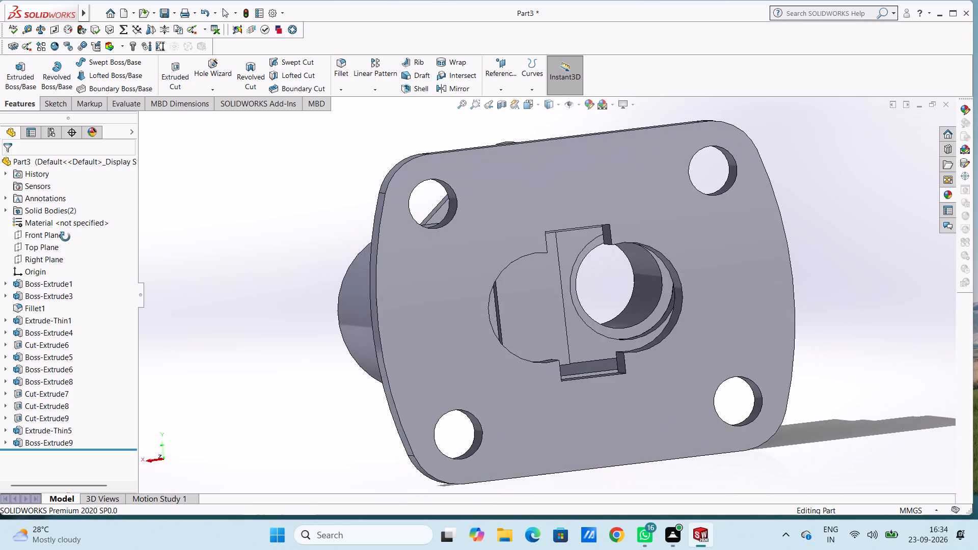
middle_drag(65, 237, 249, 307)
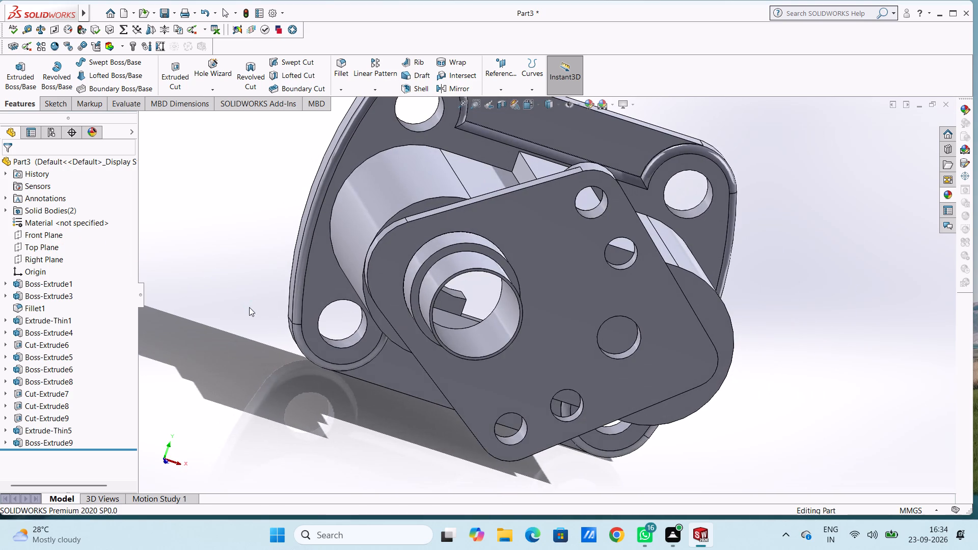
scroll(267, 305, up, 1)
middle_drag(270, 305, 249, 297)
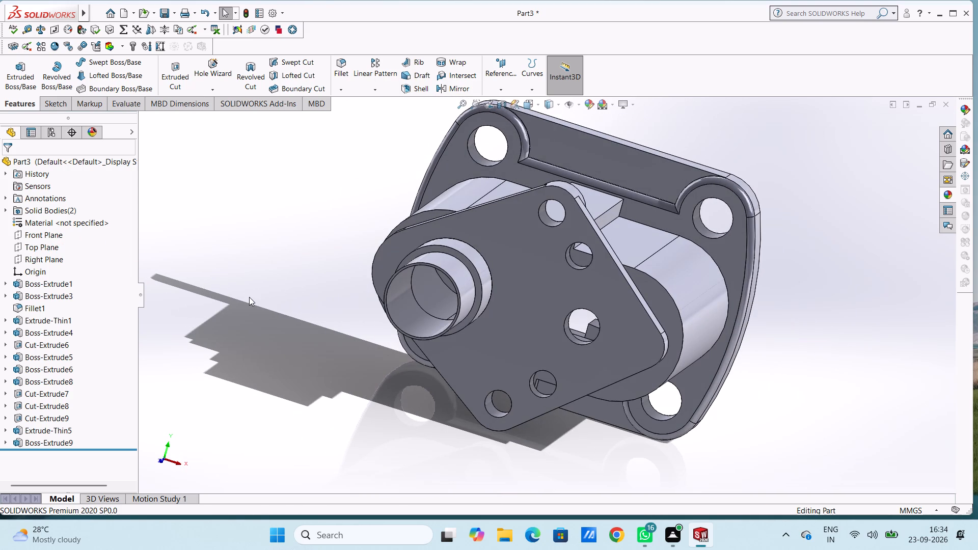
key(ctrl+1)
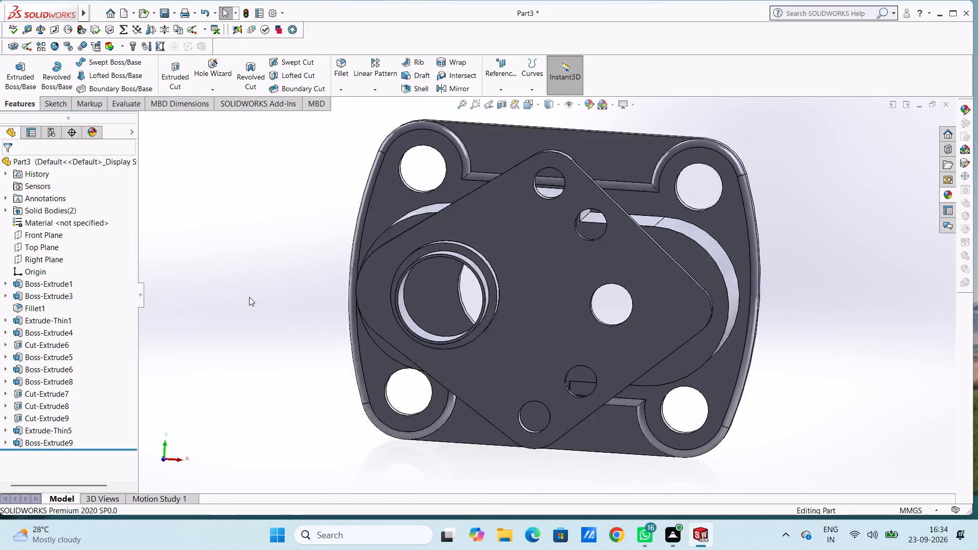
scroll(455, 246, down, 5)
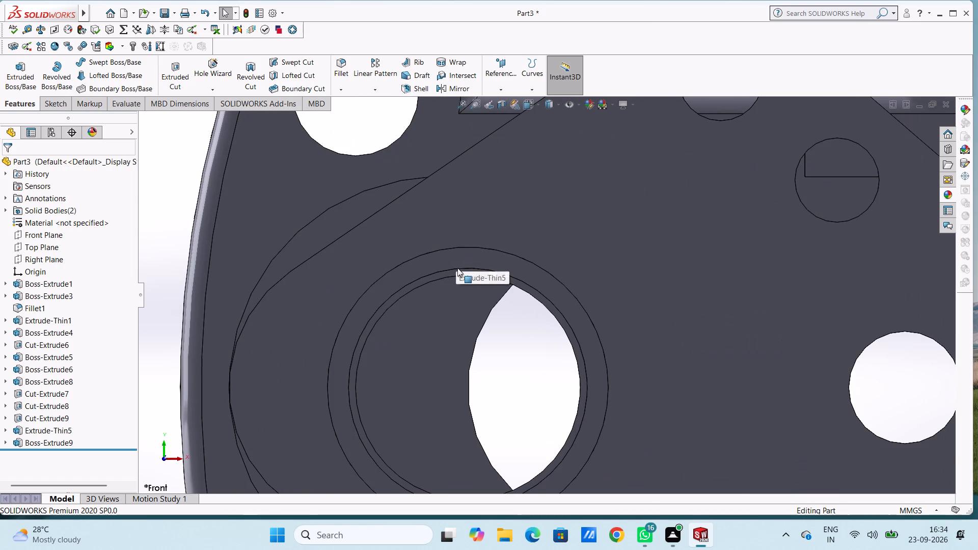
click(457, 271)
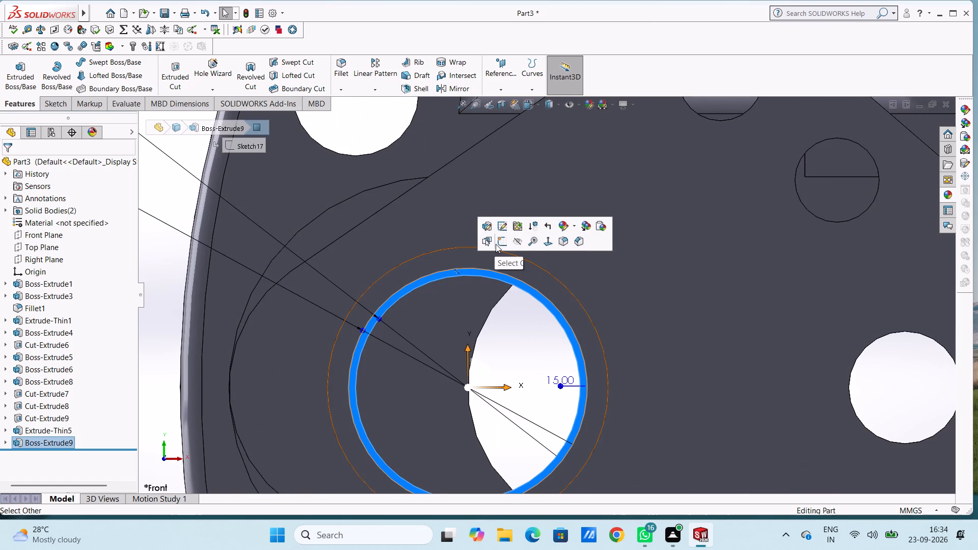
click(498, 241)
scroll(467, 349, up, 5)
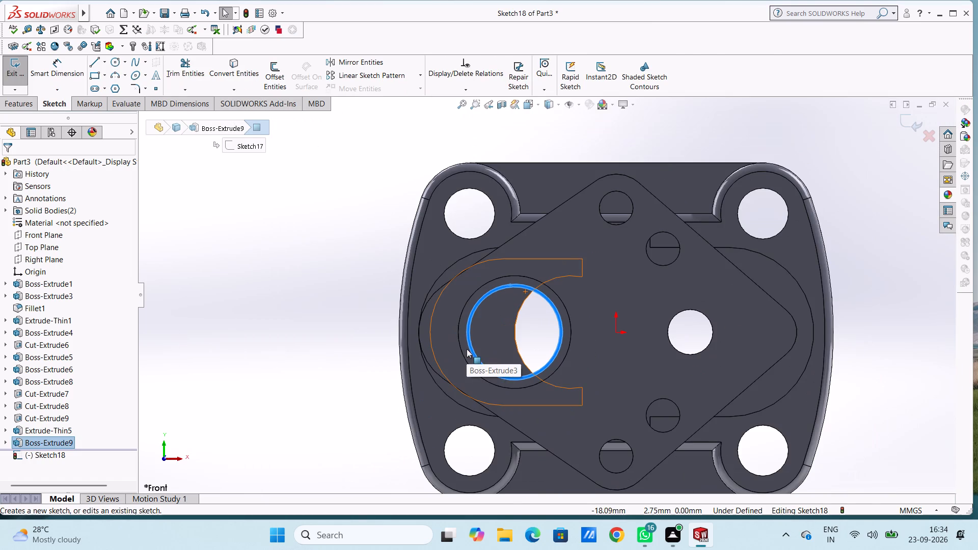
click(318, 340)
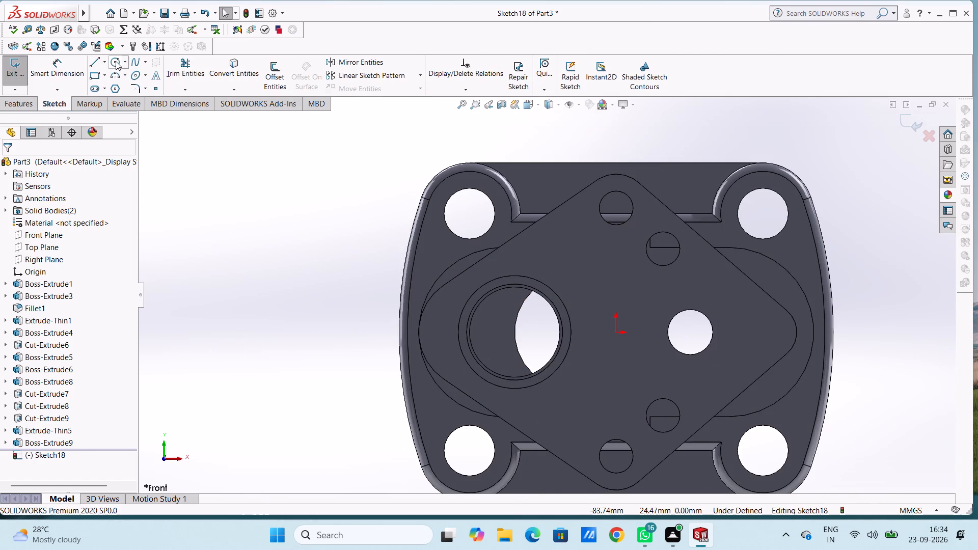
click(115, 61)
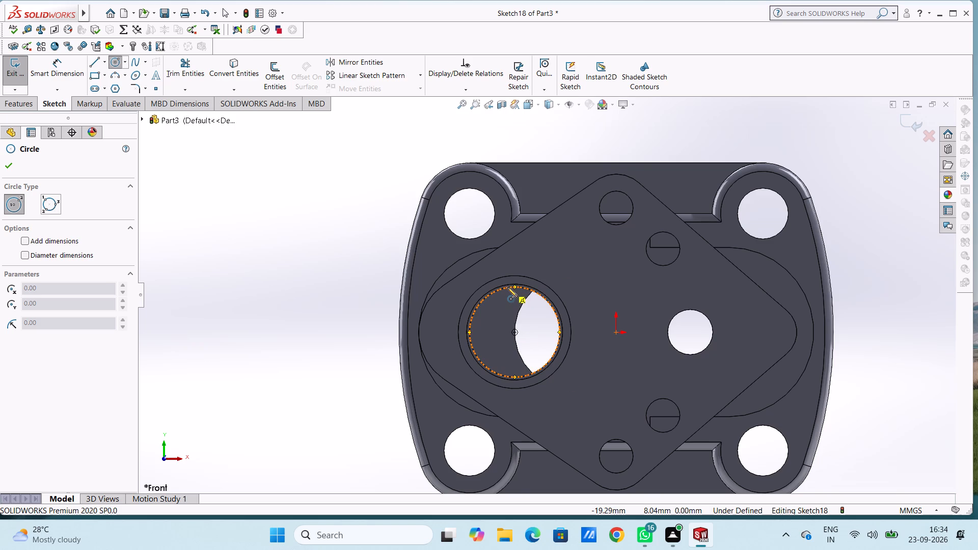
click(515, 333)
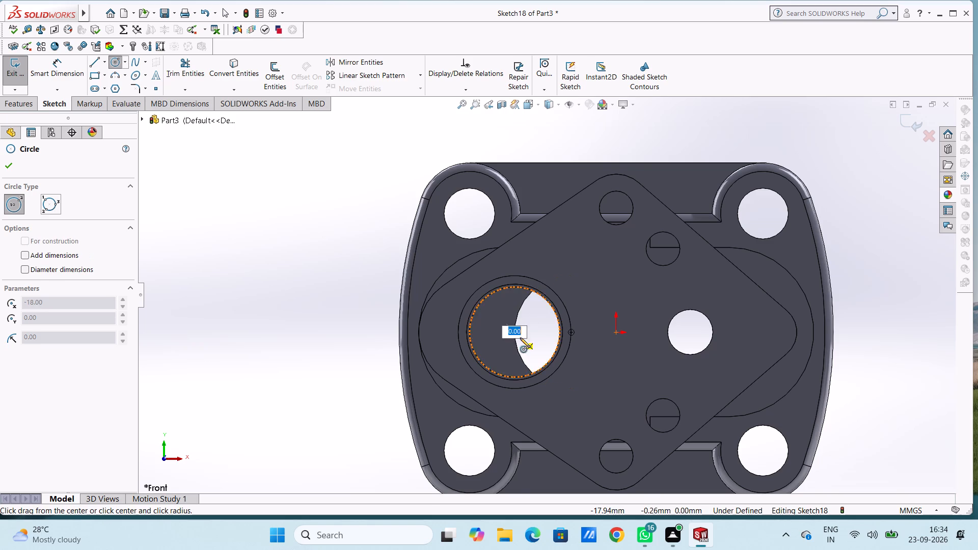
click(537, 371)
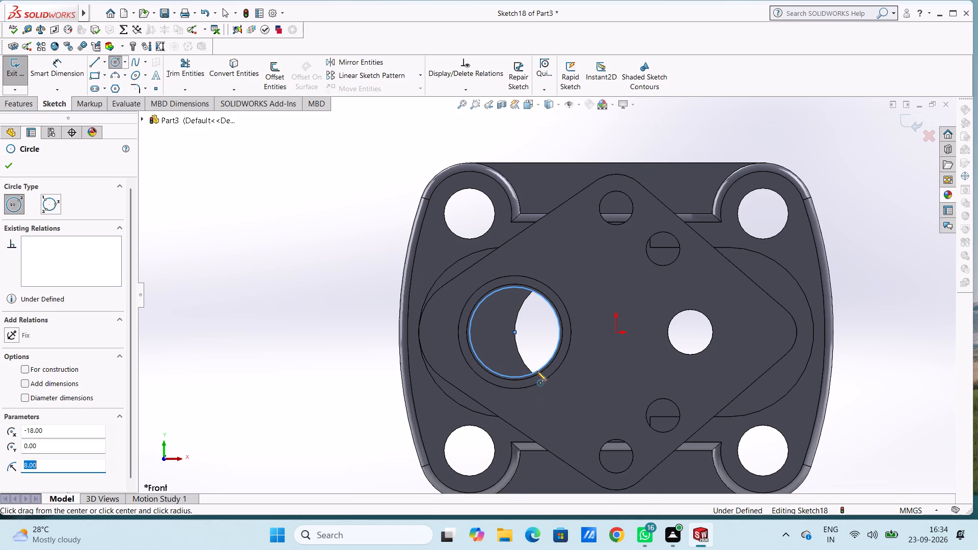
click(513, 332)
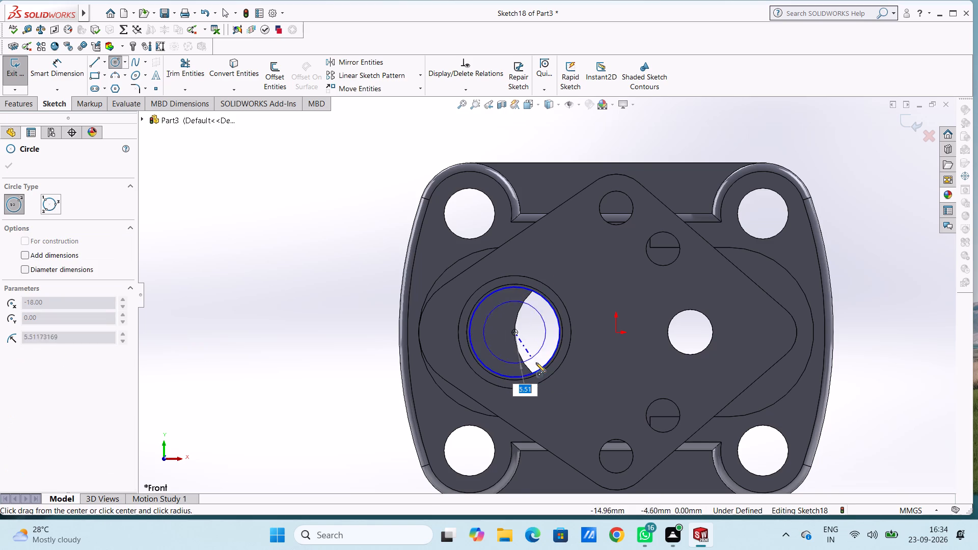
click(547, 378)
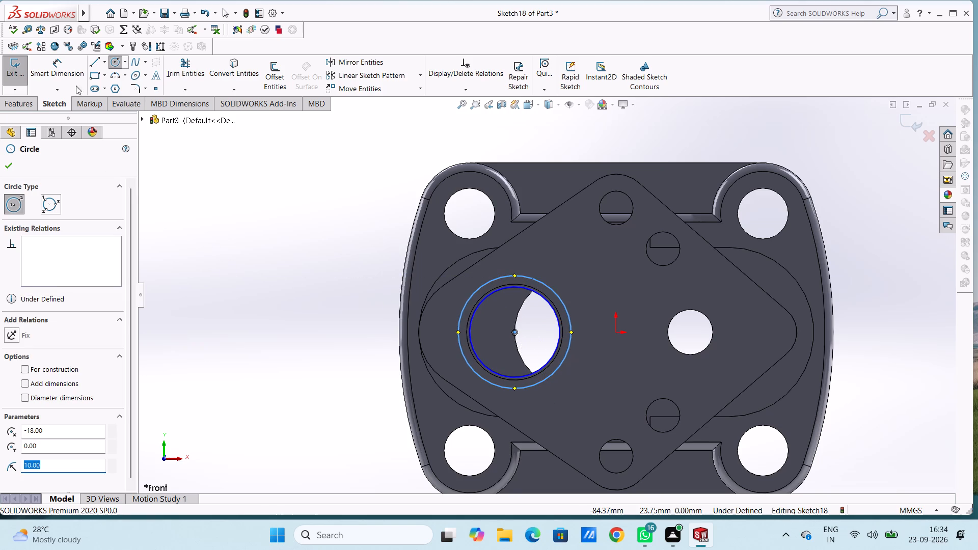
Dimension the outer circle at 20 mm diameter and the inner circle at 16 mm diameter.
click(69, 71)
click(457, 318)
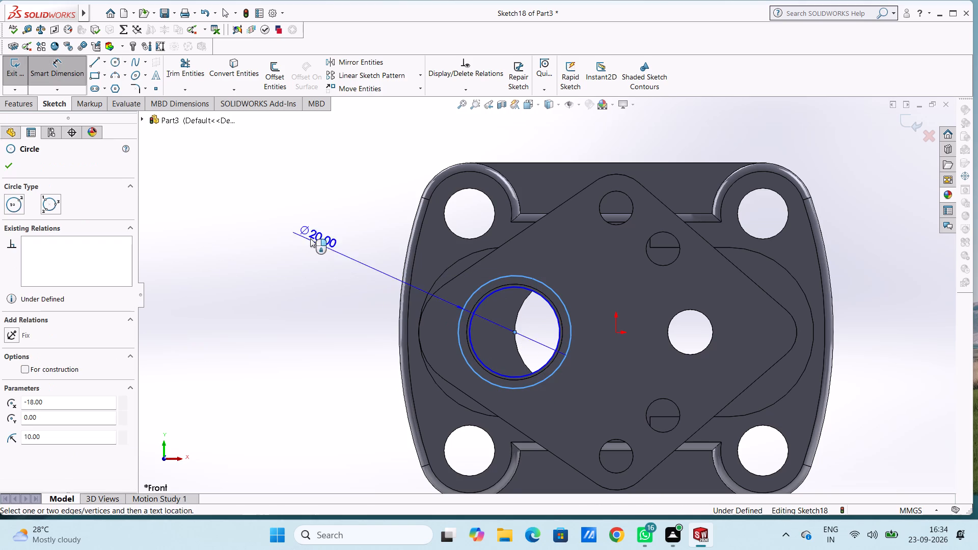
click(302, 216)
click(253, 204)
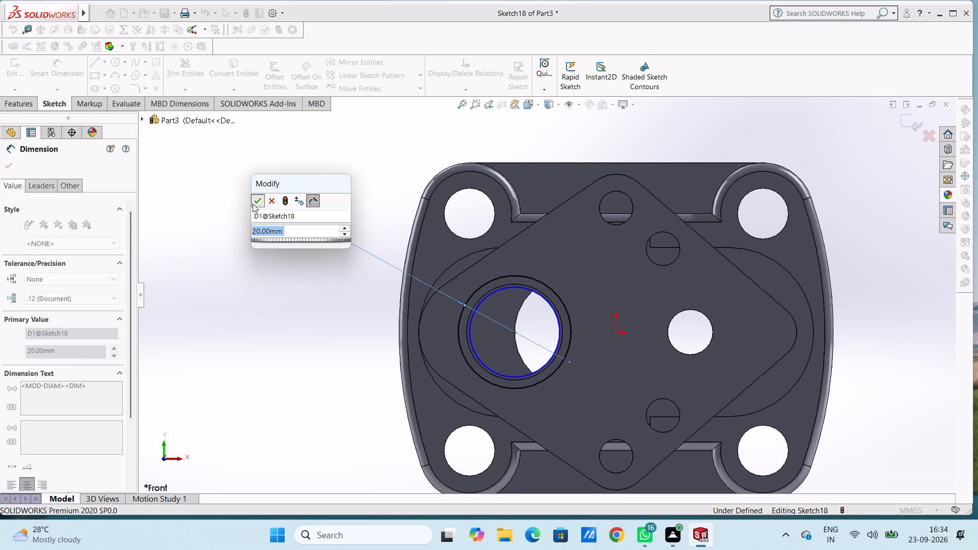
click(250, 181)
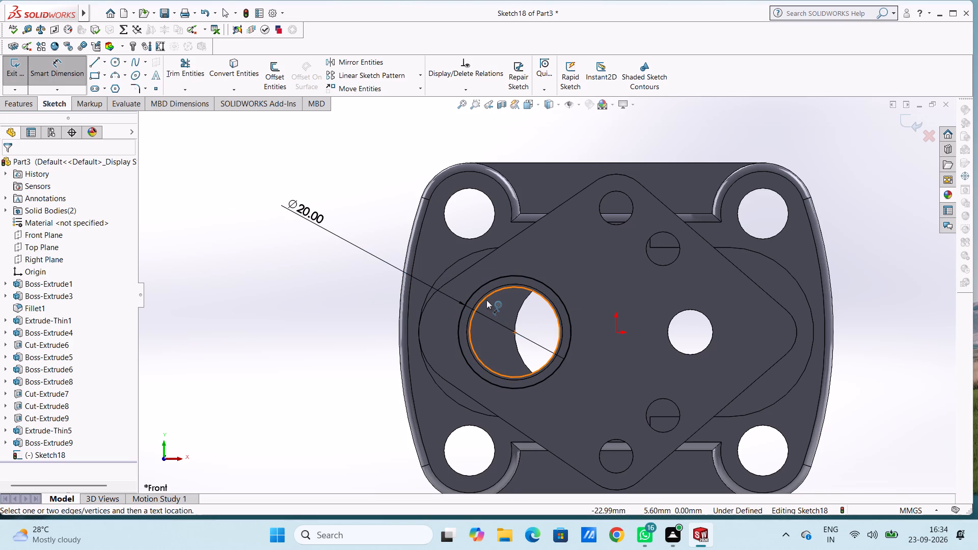
click(486, 299)
click(376, 191)
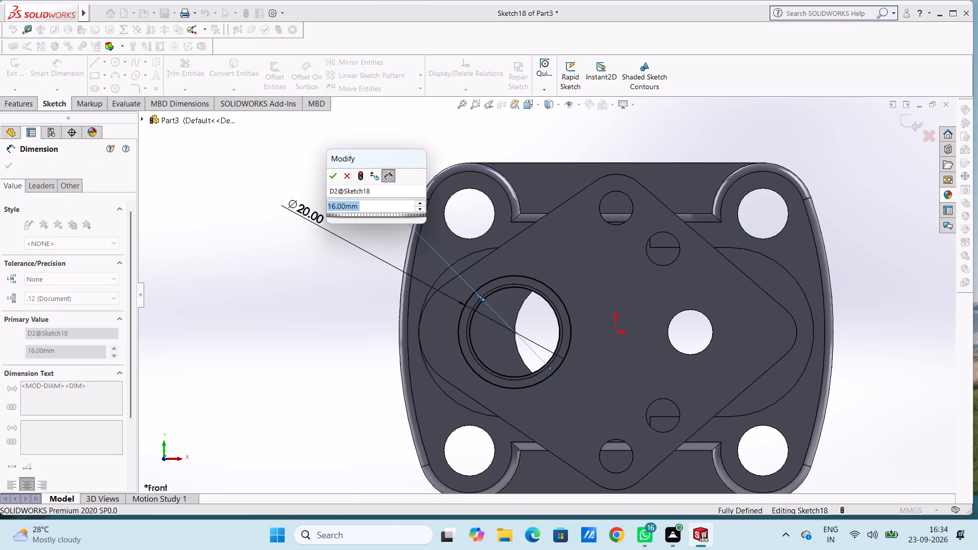
click(328, 175)
click(354, 208)
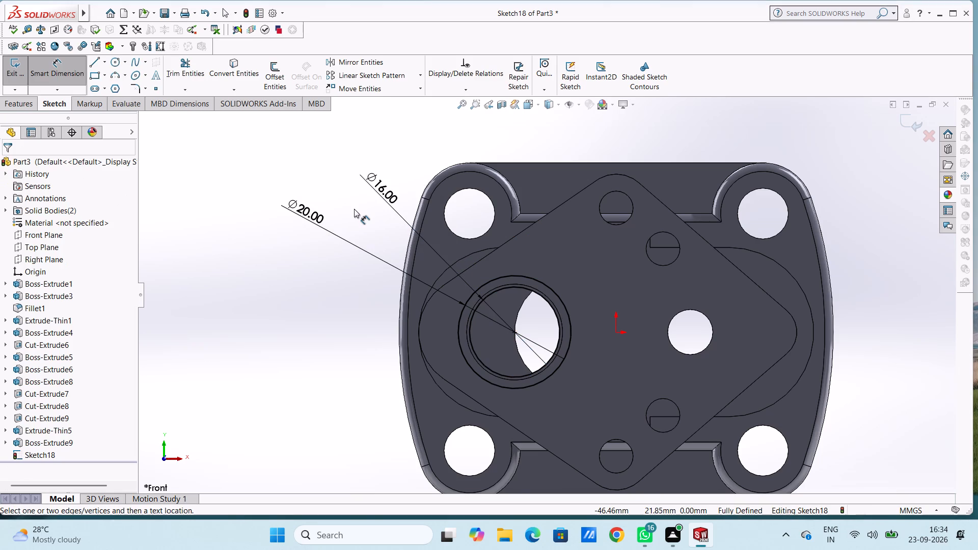
key(Escape)
key(Escape)
Extrude the 20 mm and 16 mm concentric circles blind 10 mm as the merged end collar of the boss.
scroll(354, 209, up, 2)
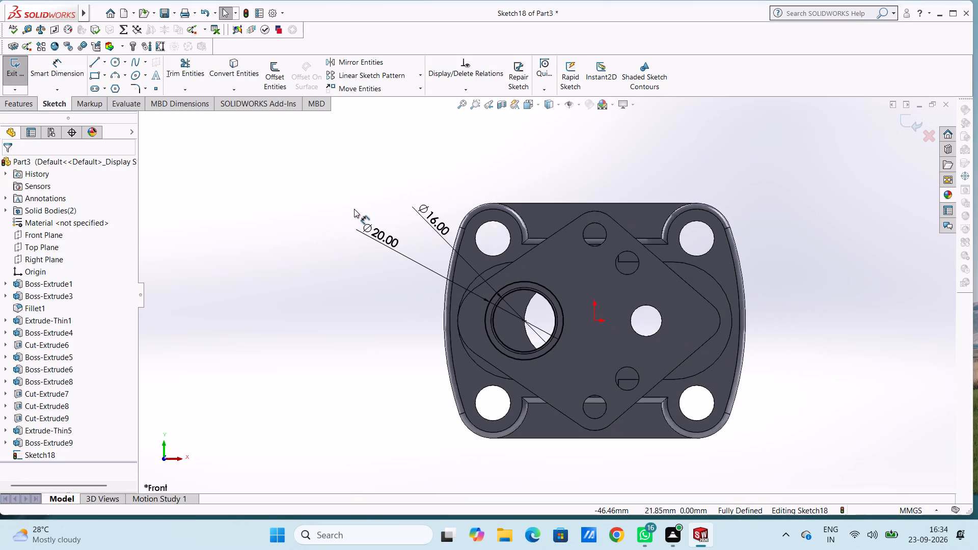
scroll(354, 209, up, 1)
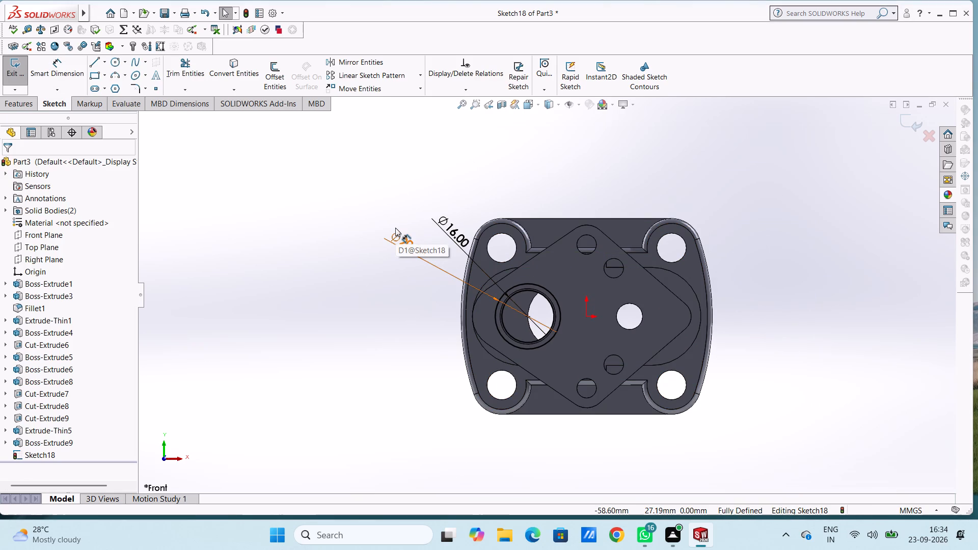
middle_drag(395, 228, 363, 290)
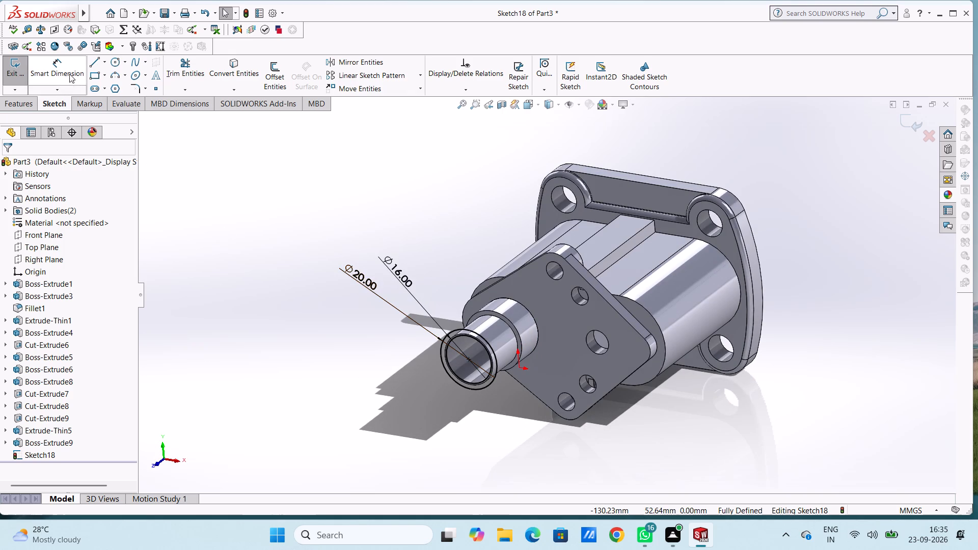
click(17, 103)
click(15, 76)
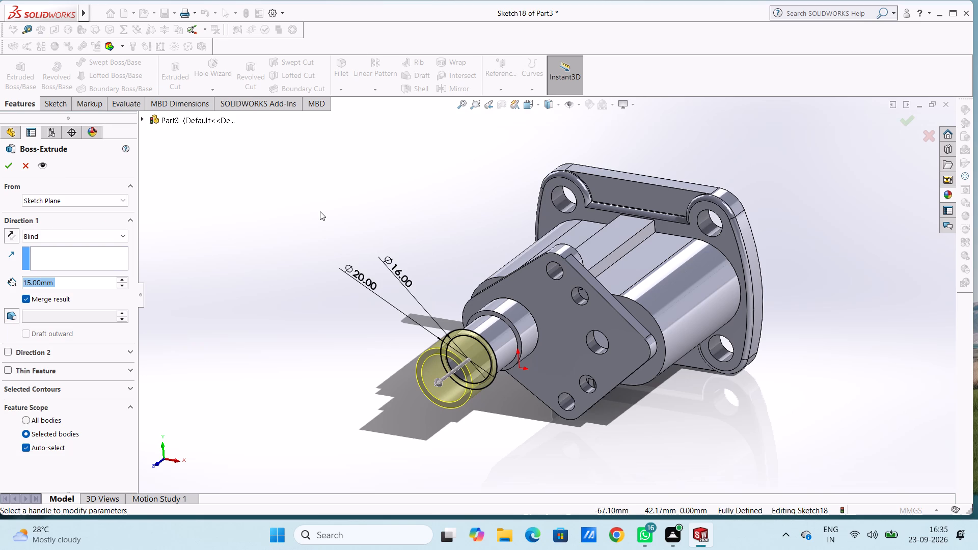
text(10)
key(Return)
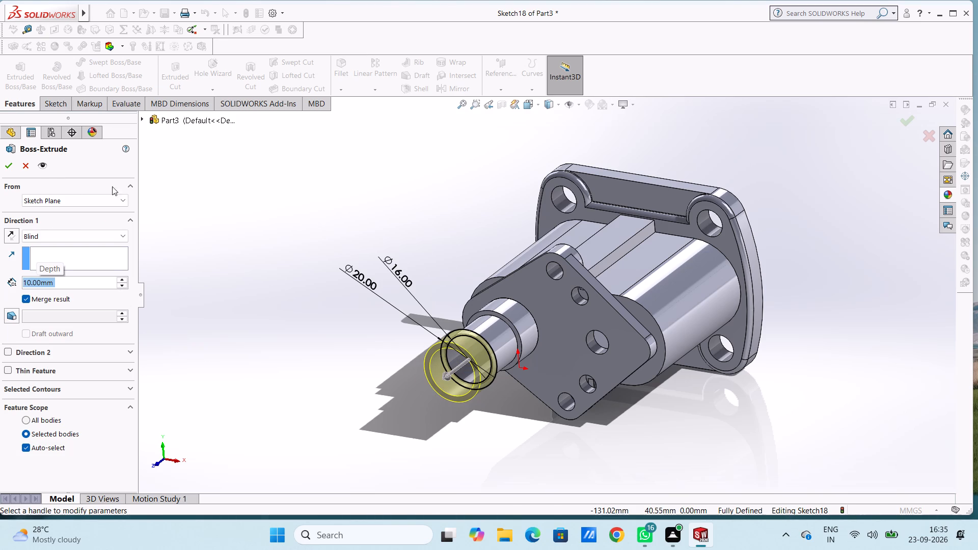
click(12, 170)
click(307, 226)
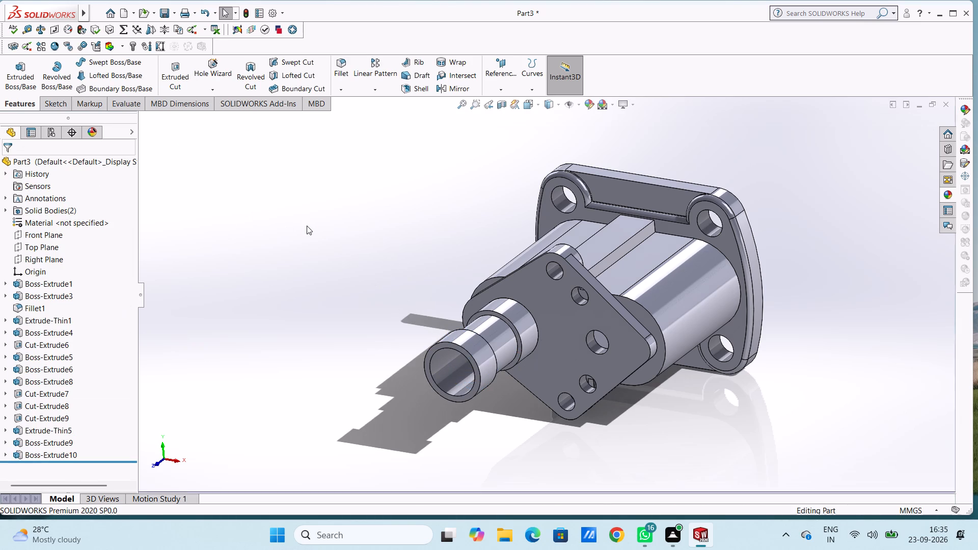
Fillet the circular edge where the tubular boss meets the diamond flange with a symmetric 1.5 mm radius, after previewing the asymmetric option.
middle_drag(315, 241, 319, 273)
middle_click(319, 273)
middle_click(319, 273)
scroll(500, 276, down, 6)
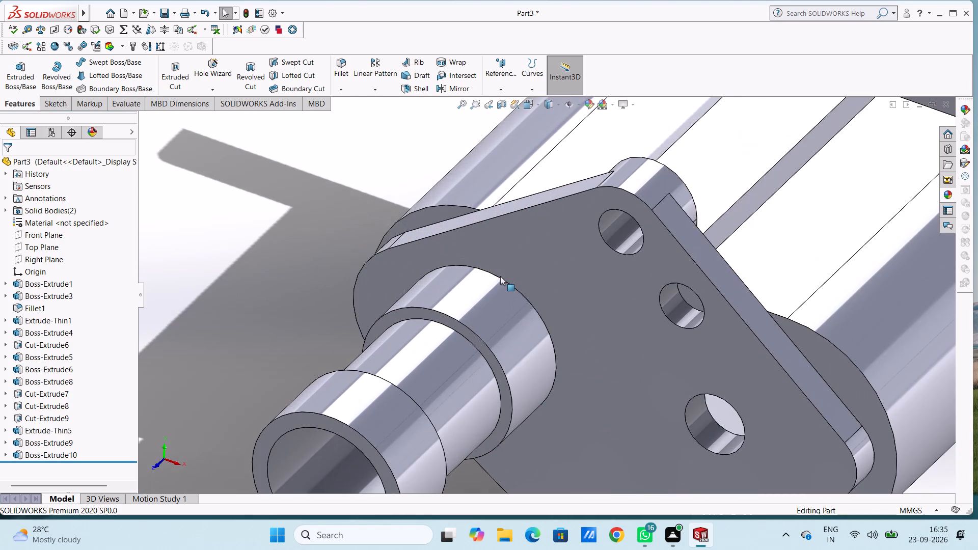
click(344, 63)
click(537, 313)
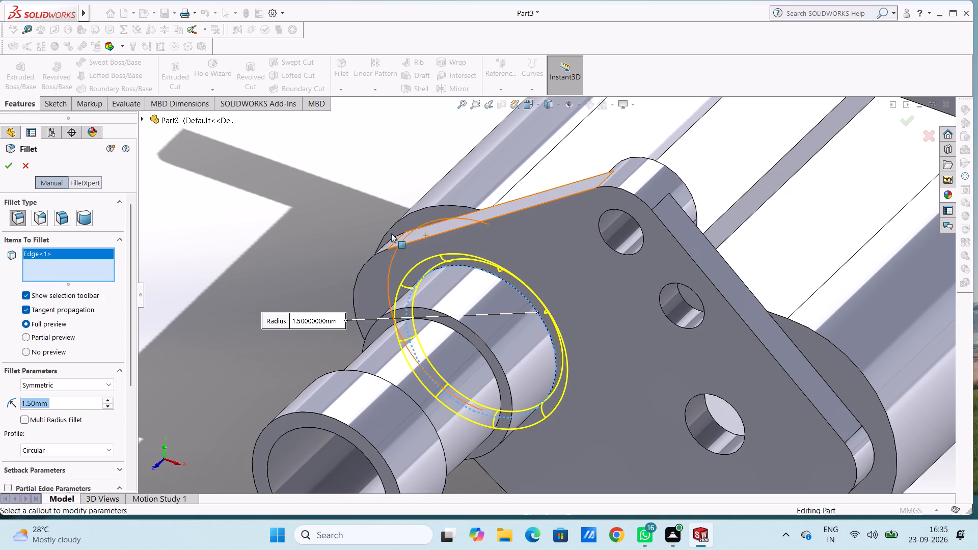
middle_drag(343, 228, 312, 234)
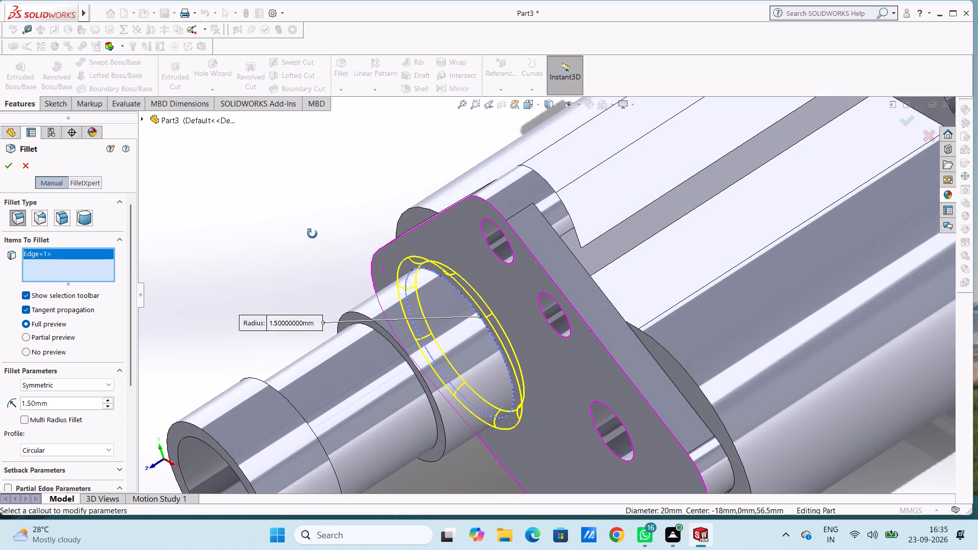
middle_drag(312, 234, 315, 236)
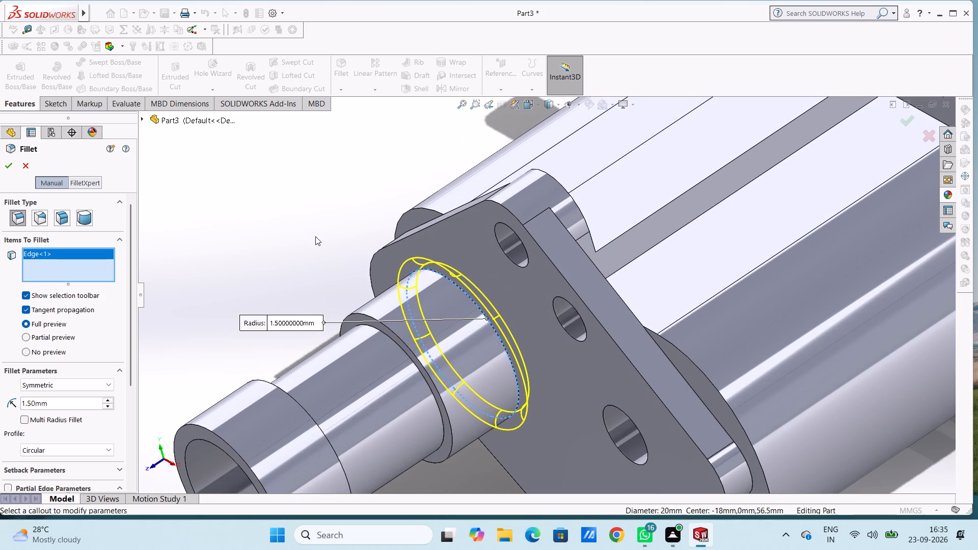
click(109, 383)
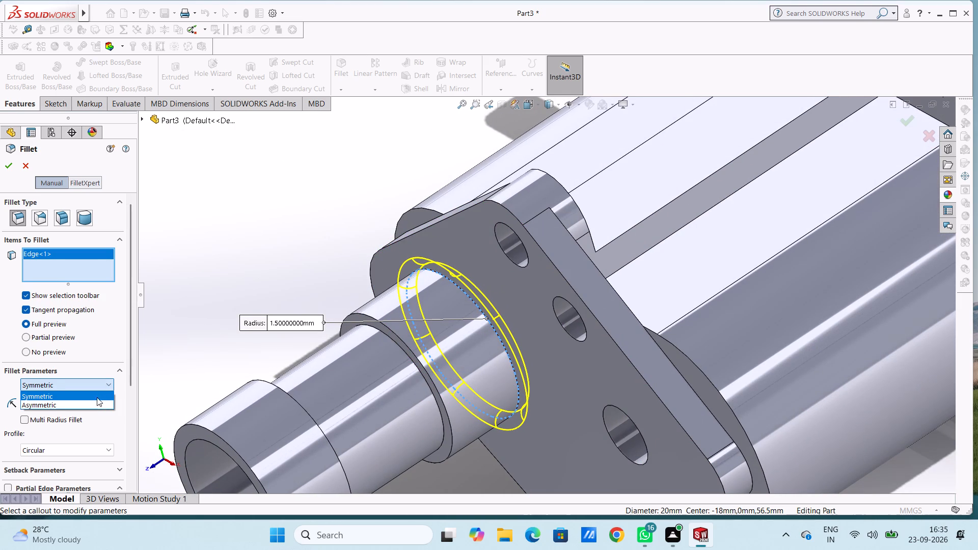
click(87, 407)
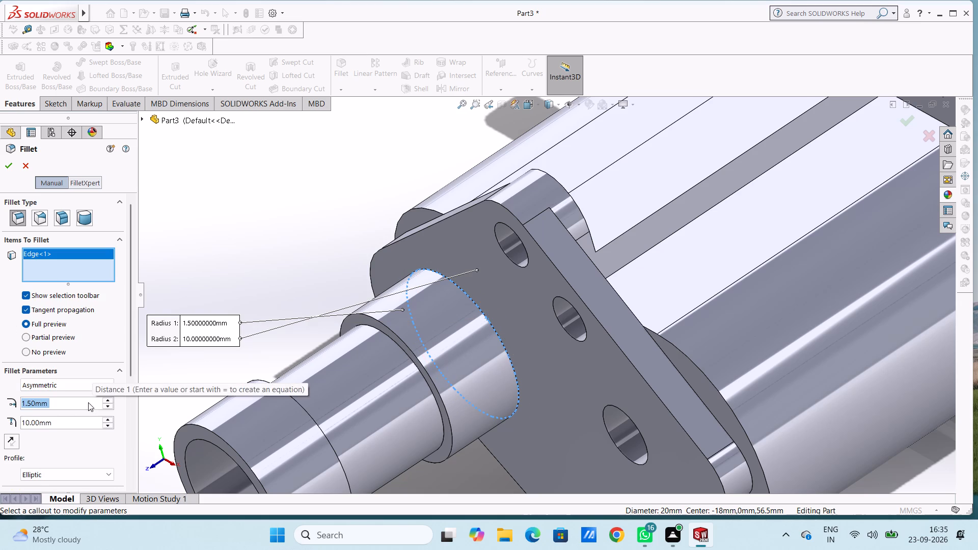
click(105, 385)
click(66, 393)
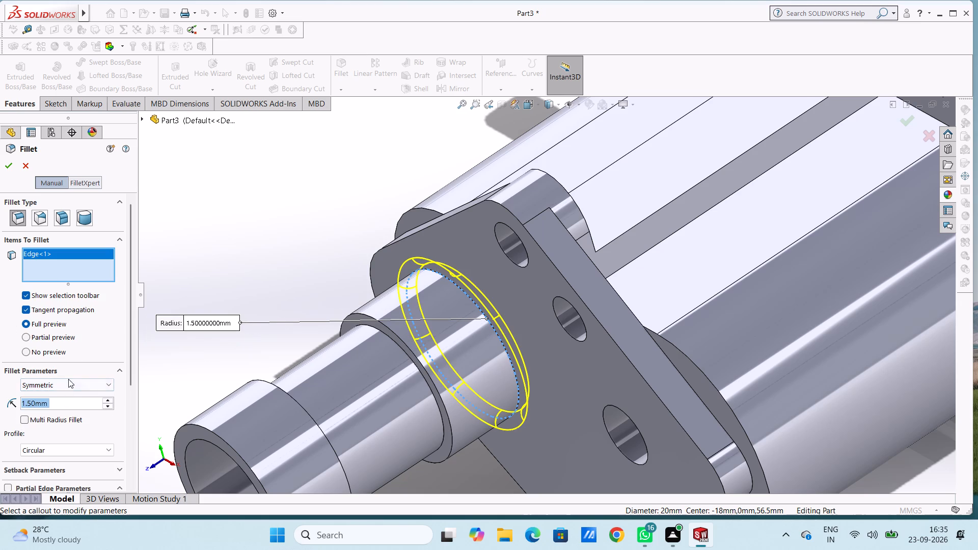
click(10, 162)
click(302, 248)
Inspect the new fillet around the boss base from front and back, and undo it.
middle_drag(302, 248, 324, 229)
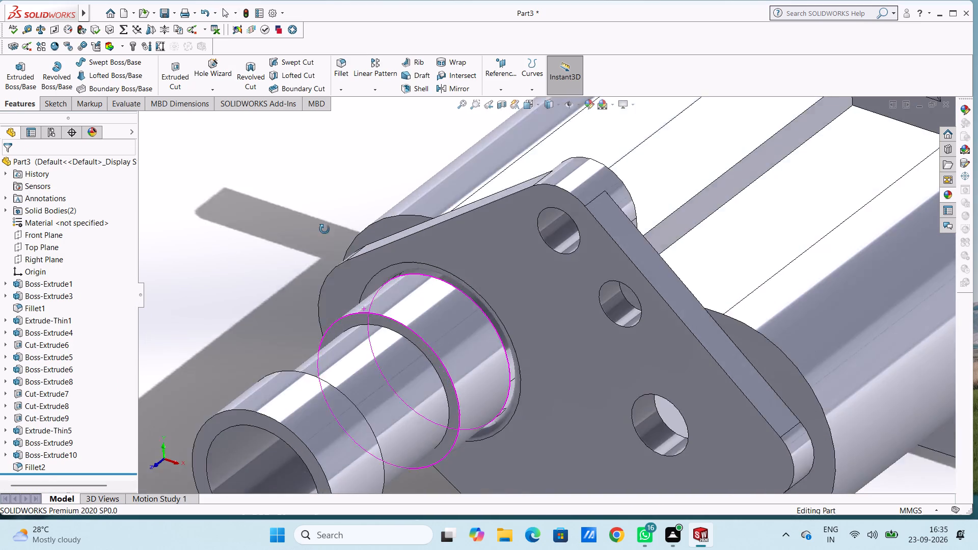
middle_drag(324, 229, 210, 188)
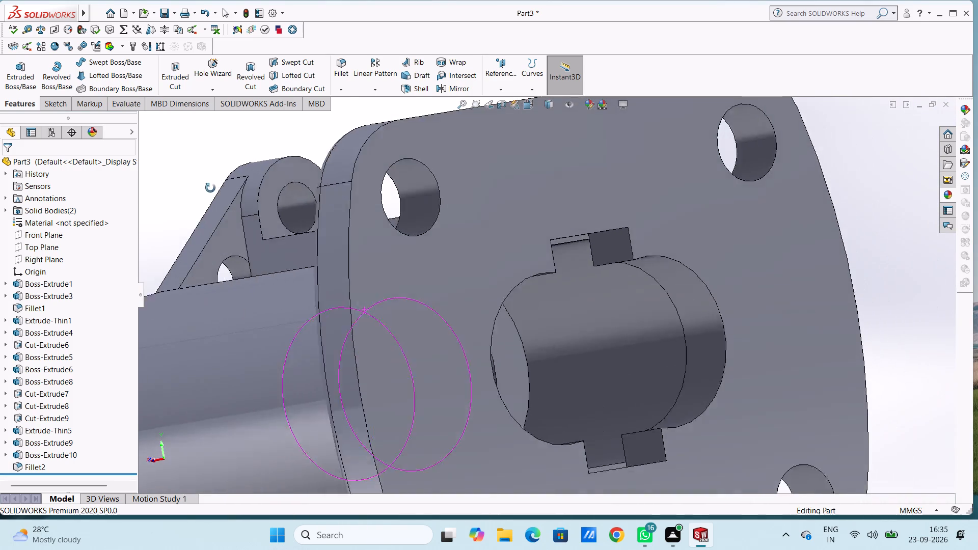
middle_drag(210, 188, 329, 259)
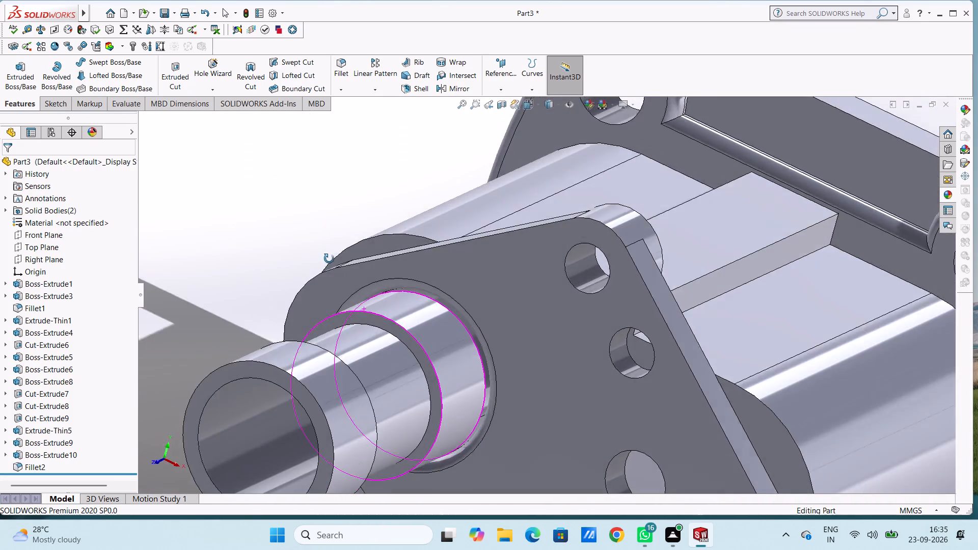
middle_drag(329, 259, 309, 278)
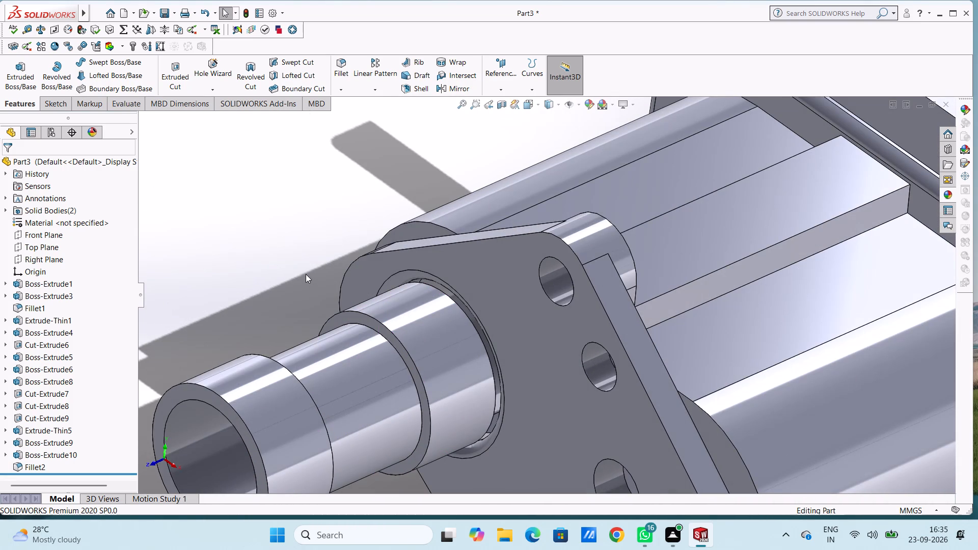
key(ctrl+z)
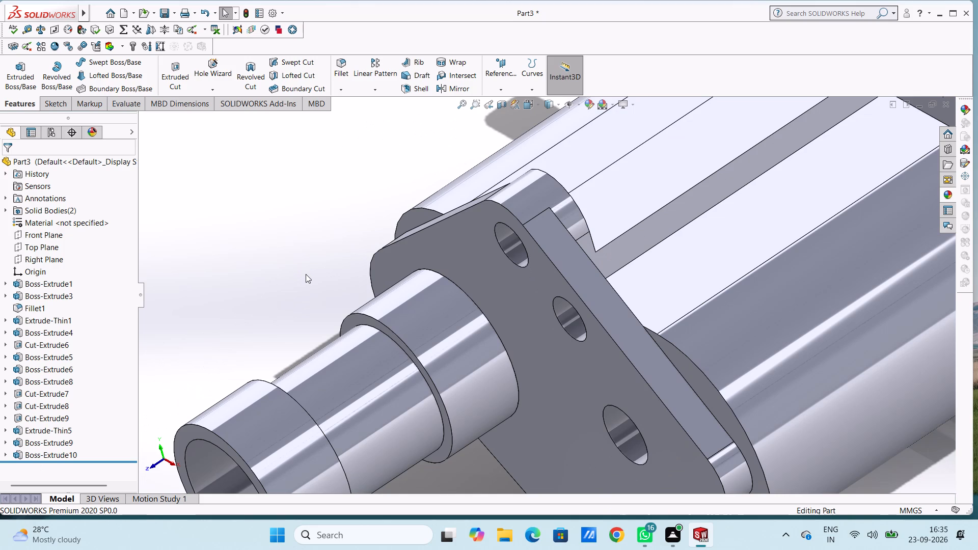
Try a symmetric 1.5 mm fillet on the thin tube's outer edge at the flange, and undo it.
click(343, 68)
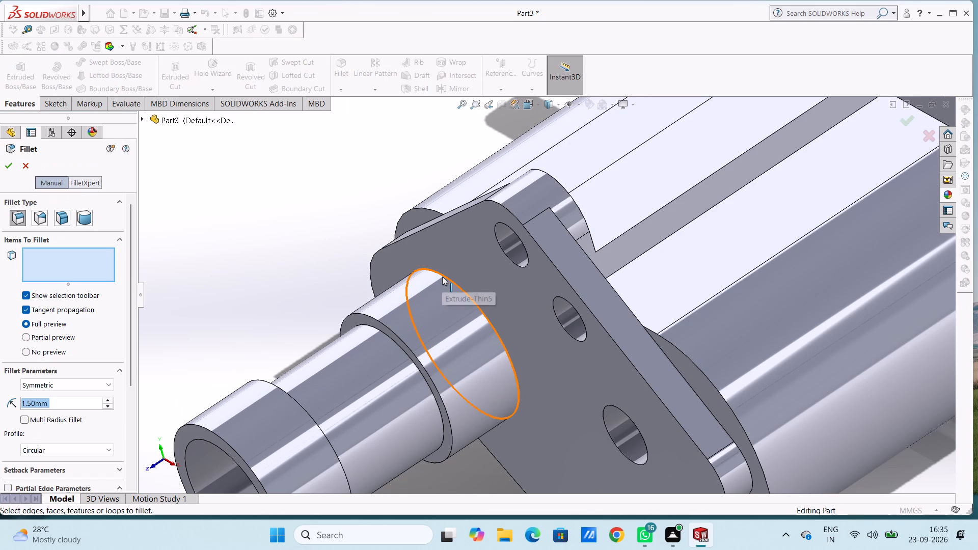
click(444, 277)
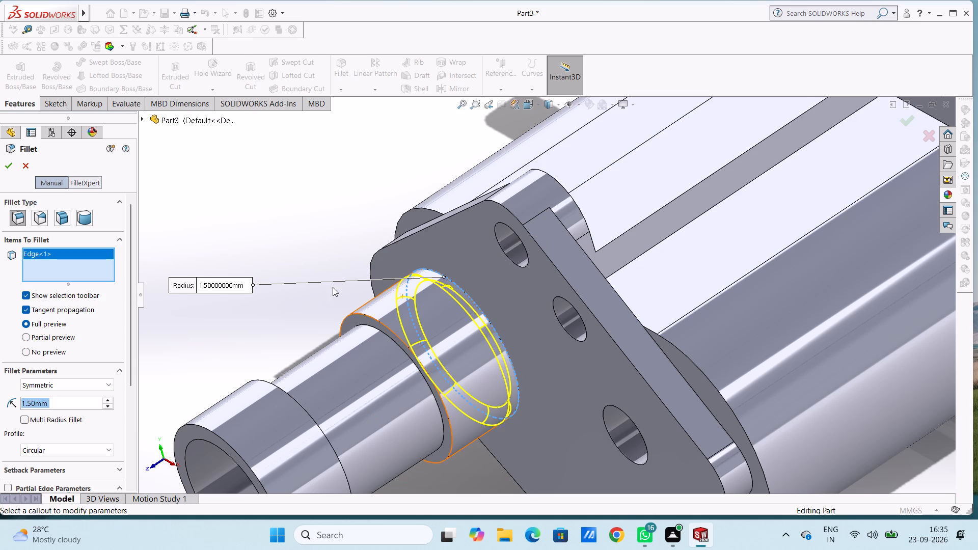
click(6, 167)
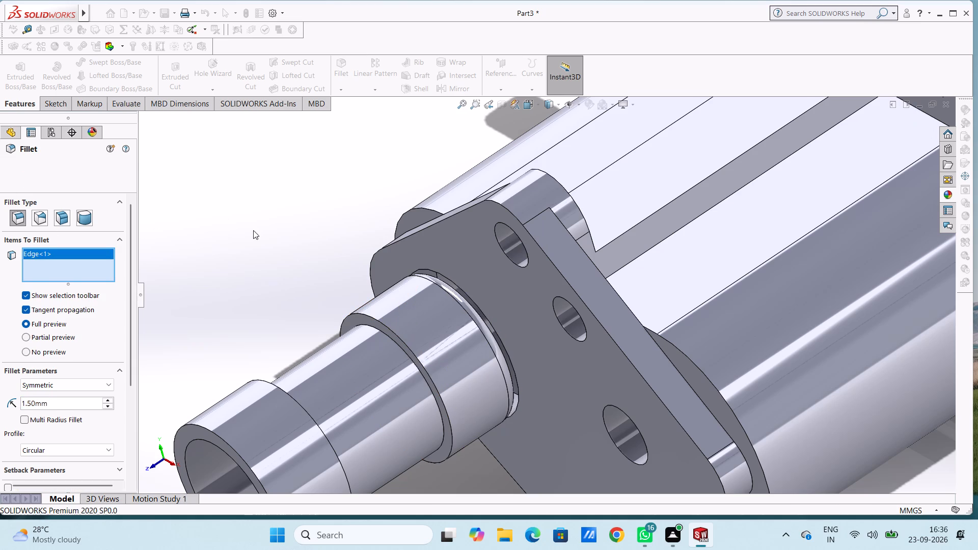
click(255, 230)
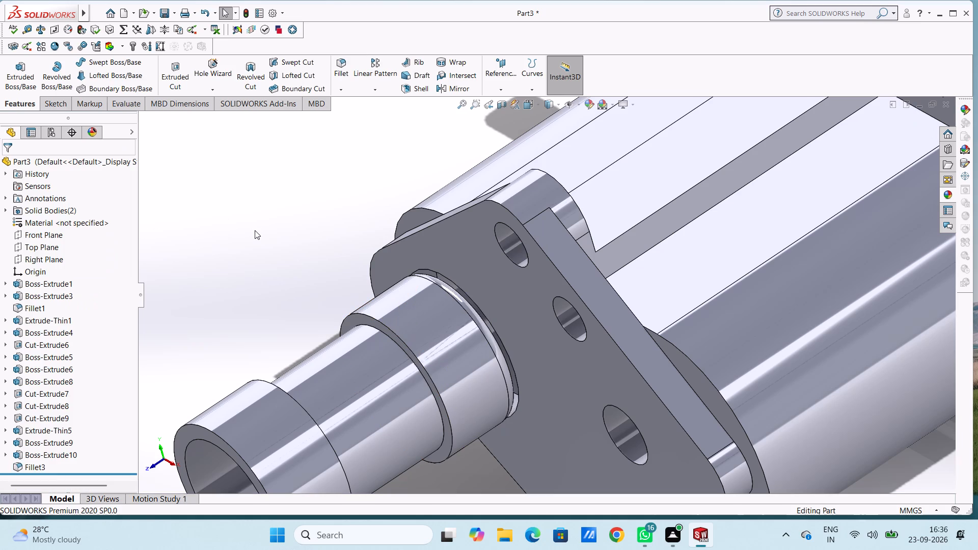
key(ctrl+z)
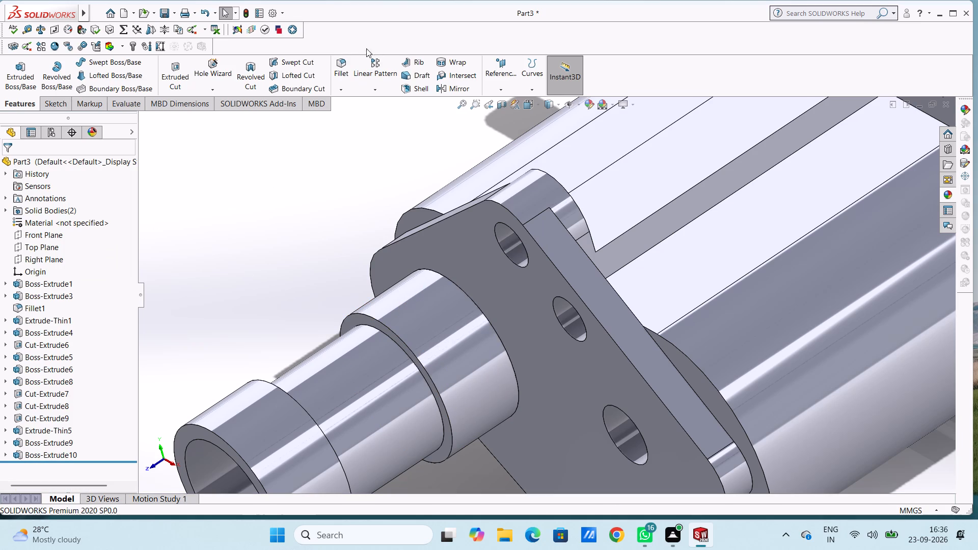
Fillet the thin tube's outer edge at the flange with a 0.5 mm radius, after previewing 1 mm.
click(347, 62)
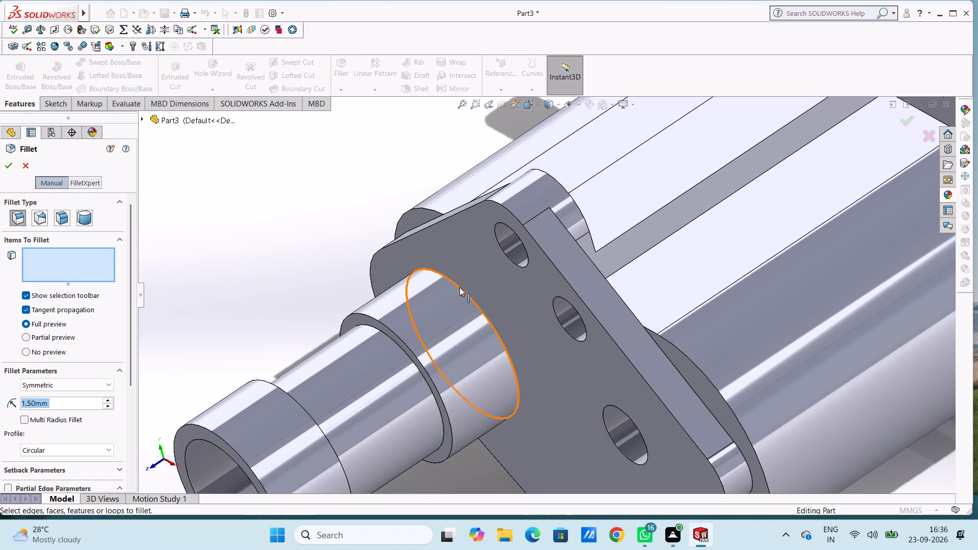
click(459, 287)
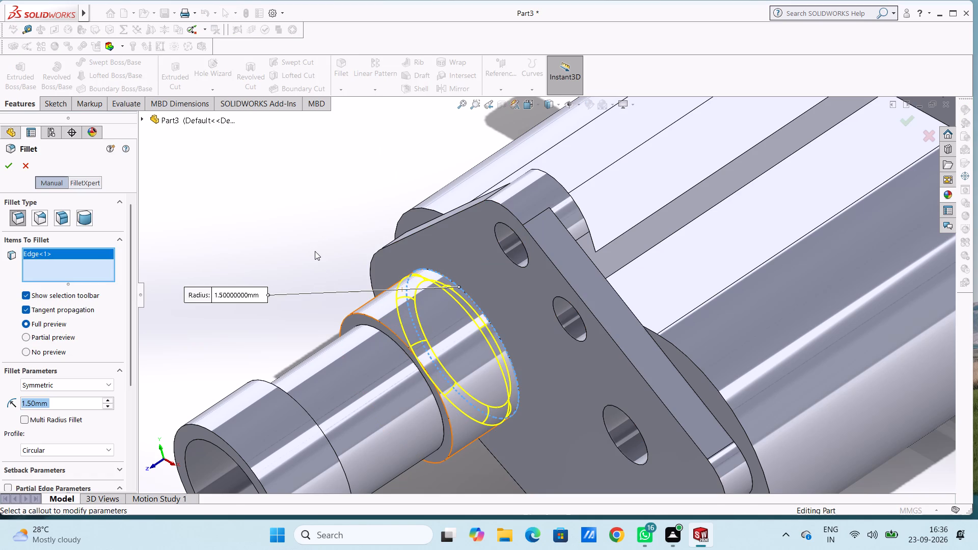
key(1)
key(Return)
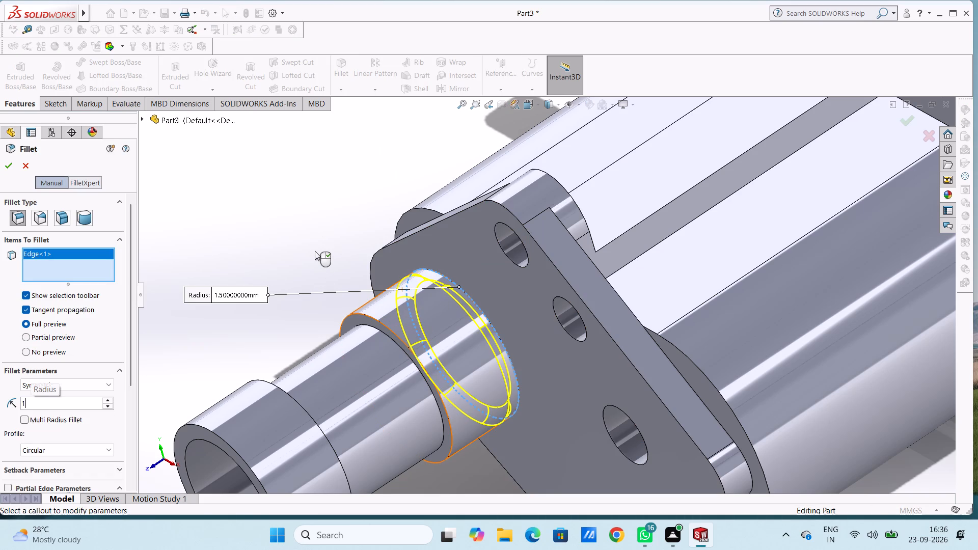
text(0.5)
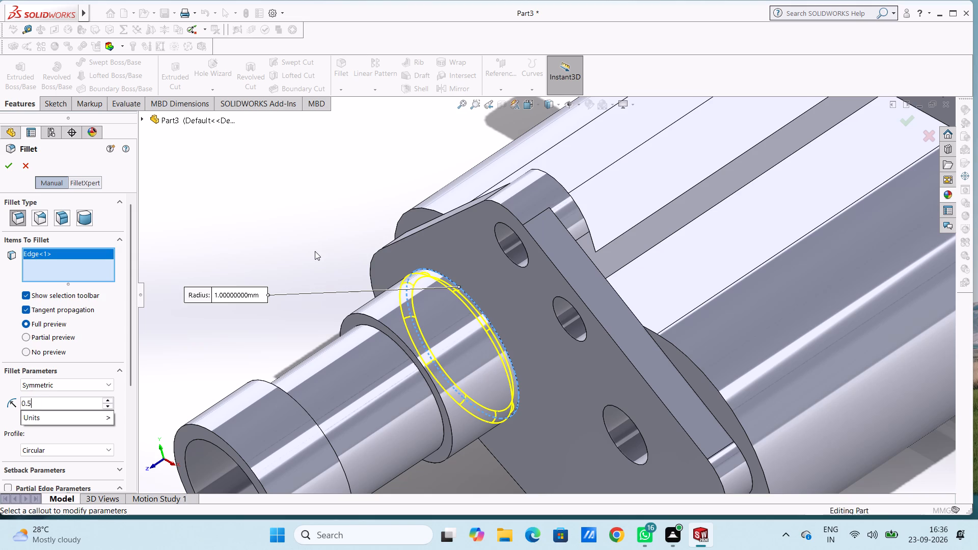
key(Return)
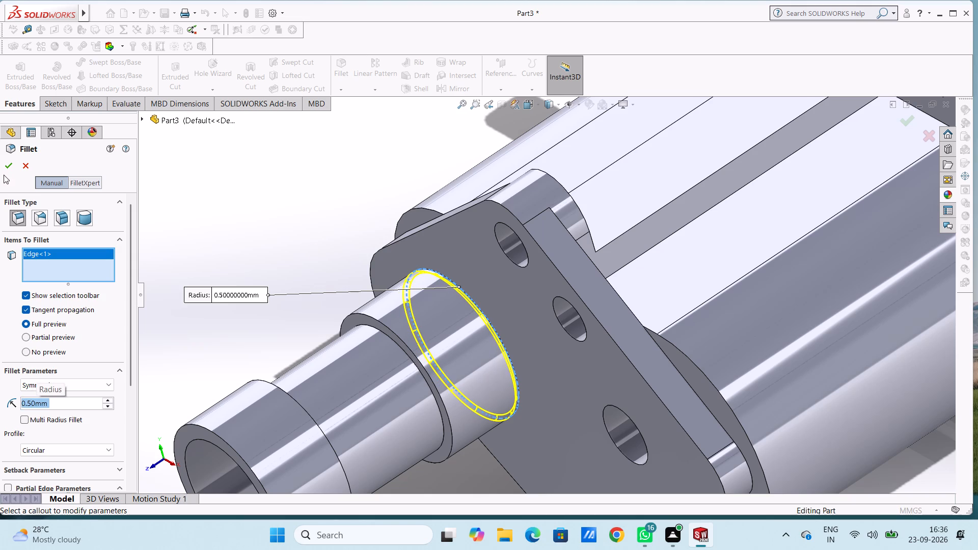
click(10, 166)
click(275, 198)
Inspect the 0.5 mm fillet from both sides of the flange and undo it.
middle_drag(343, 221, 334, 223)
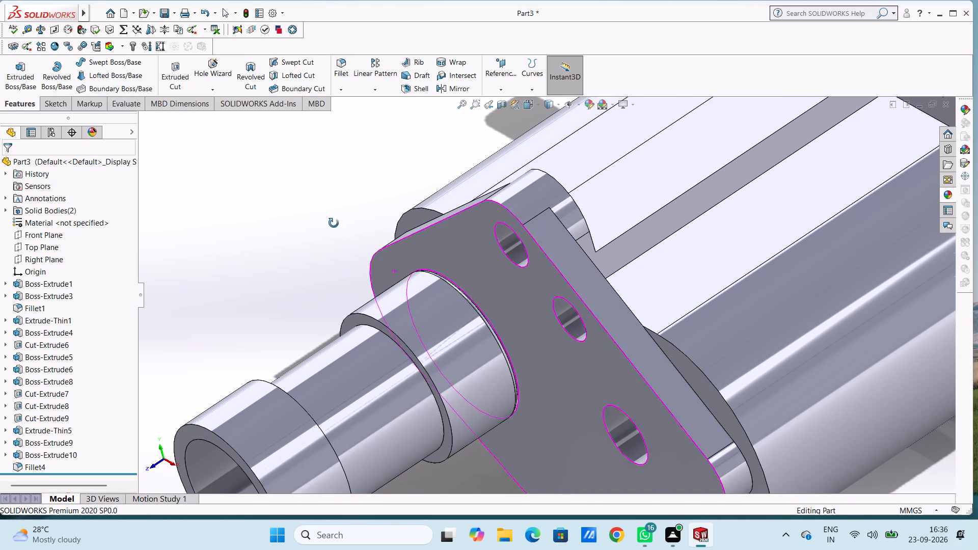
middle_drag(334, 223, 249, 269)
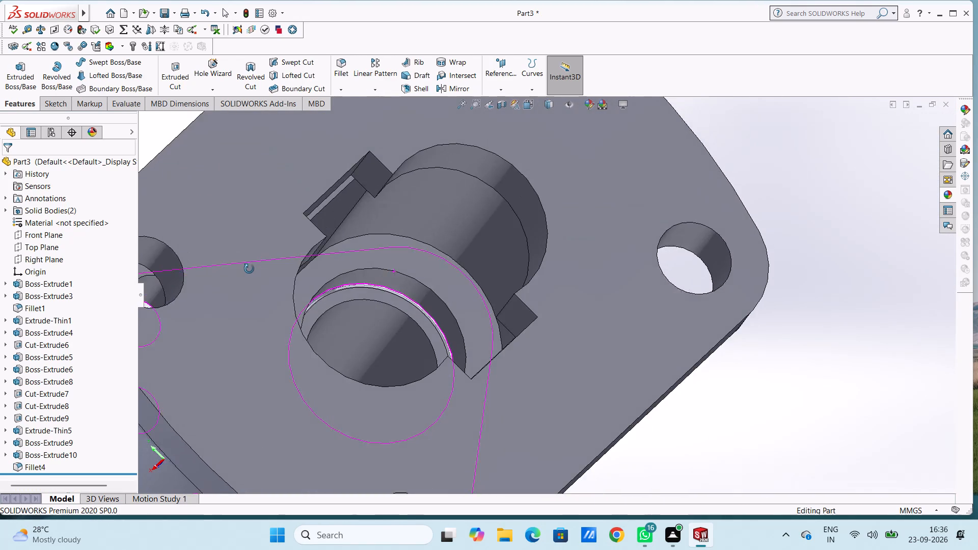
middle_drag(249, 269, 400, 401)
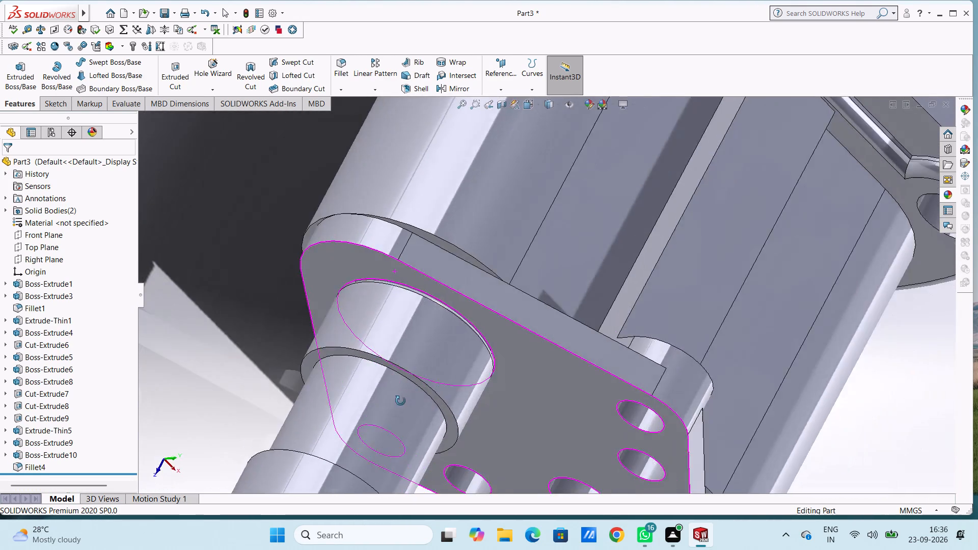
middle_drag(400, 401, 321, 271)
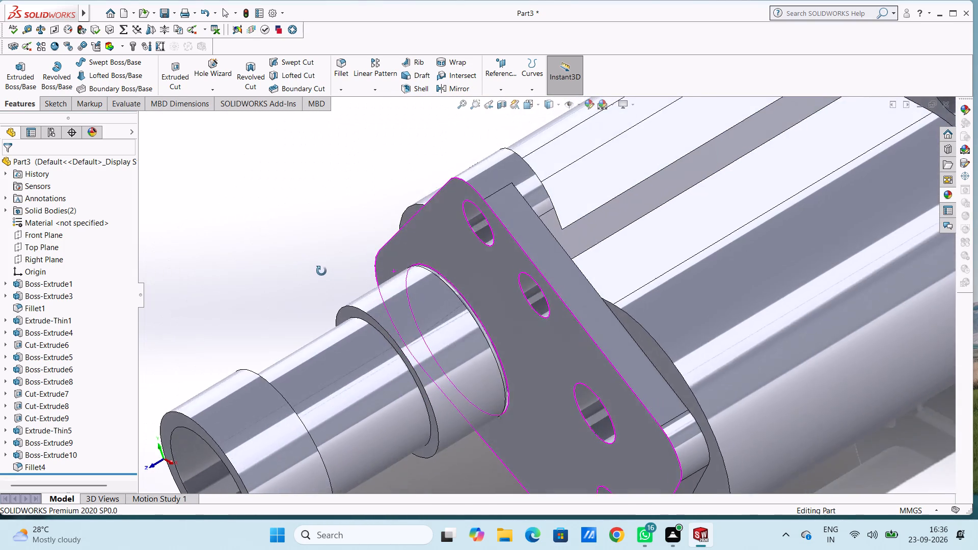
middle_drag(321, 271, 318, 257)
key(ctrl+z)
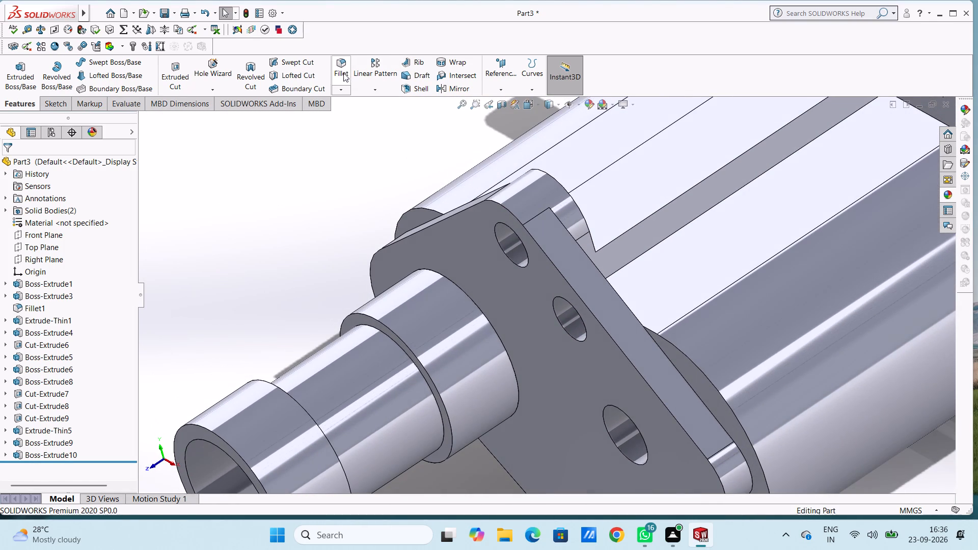
Fillet the thin tube's inner circular edge at the flange end with a 1 mm radius, after previewing 5 mm and 2 mm.
click(337, 63)
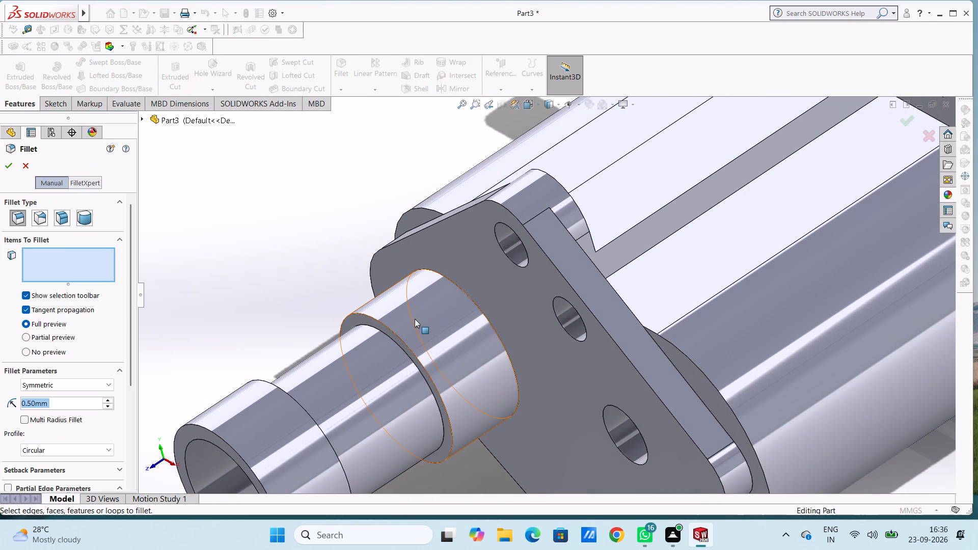
click(440, 287)
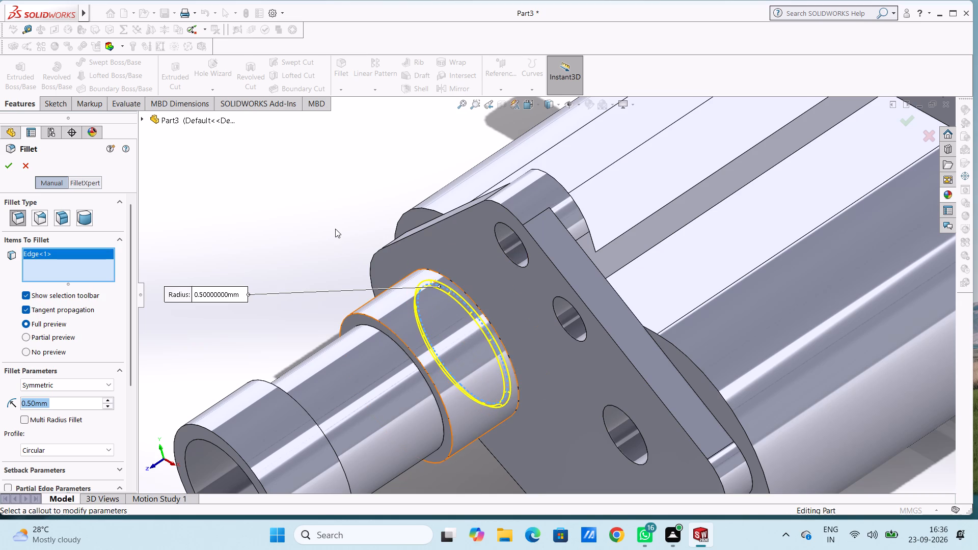
key(5)
key(Return)
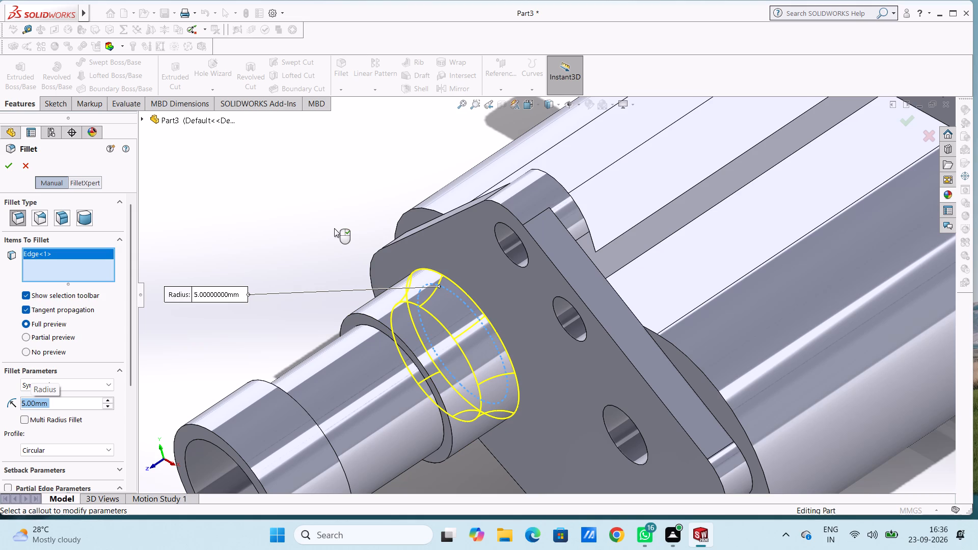
key(2)
key(Return)
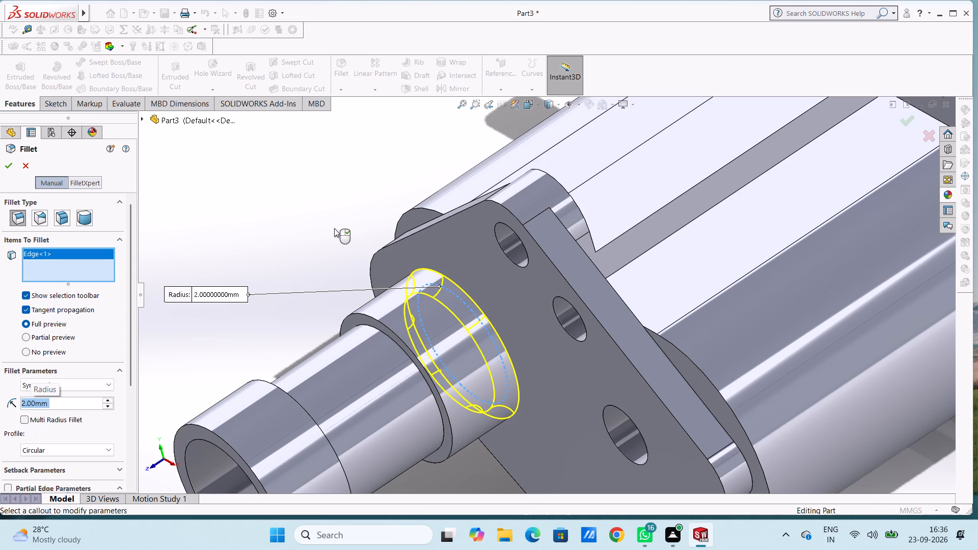
key(1)
key(Return)
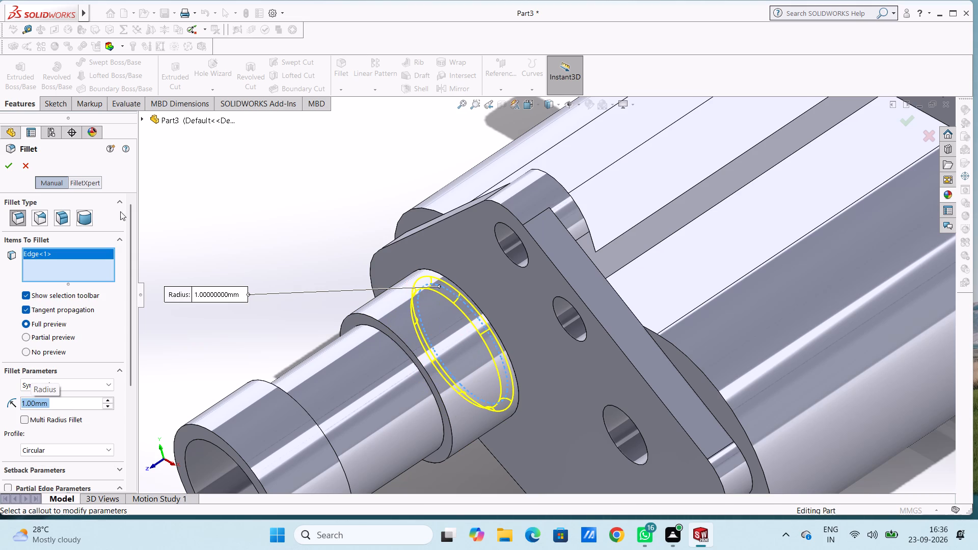
click(5, 166)
click(212, 218)
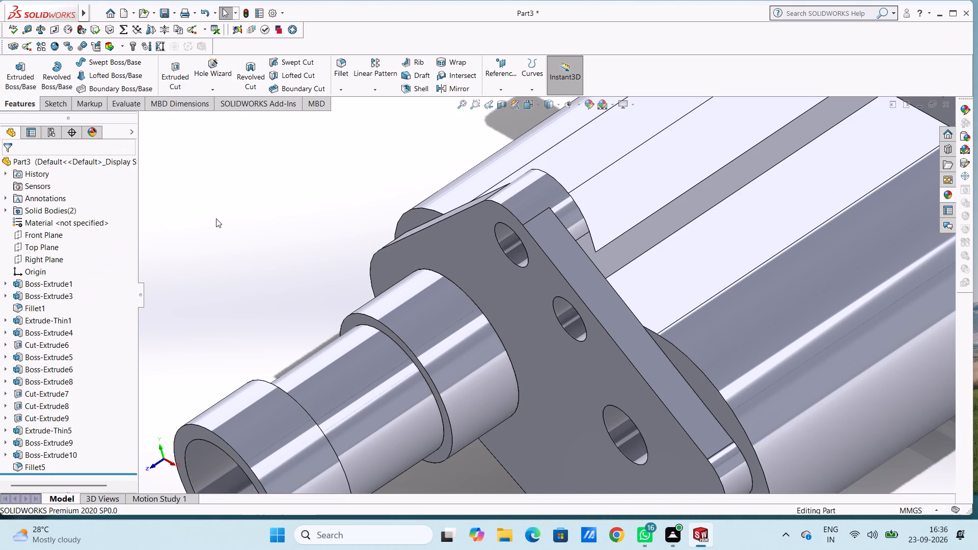
middle_drag(282, 209, 193, 277)
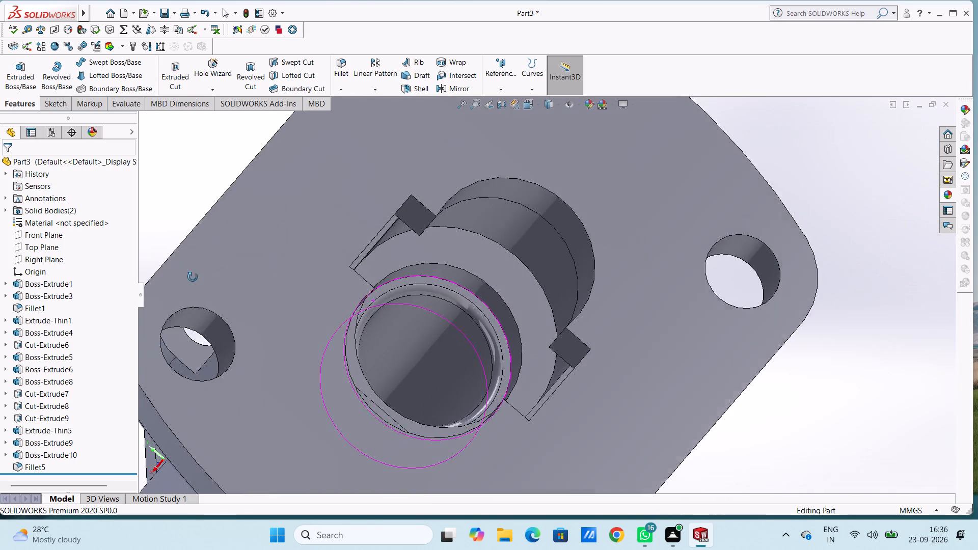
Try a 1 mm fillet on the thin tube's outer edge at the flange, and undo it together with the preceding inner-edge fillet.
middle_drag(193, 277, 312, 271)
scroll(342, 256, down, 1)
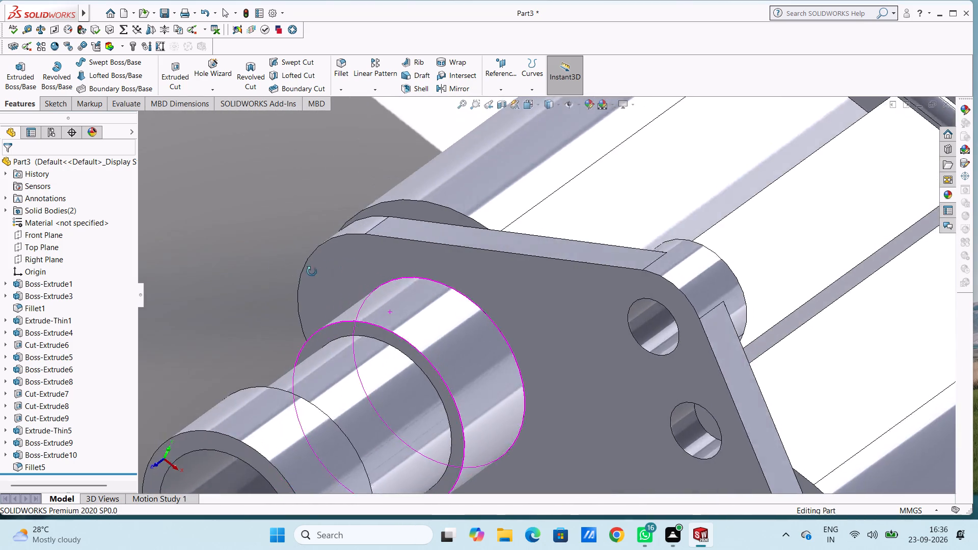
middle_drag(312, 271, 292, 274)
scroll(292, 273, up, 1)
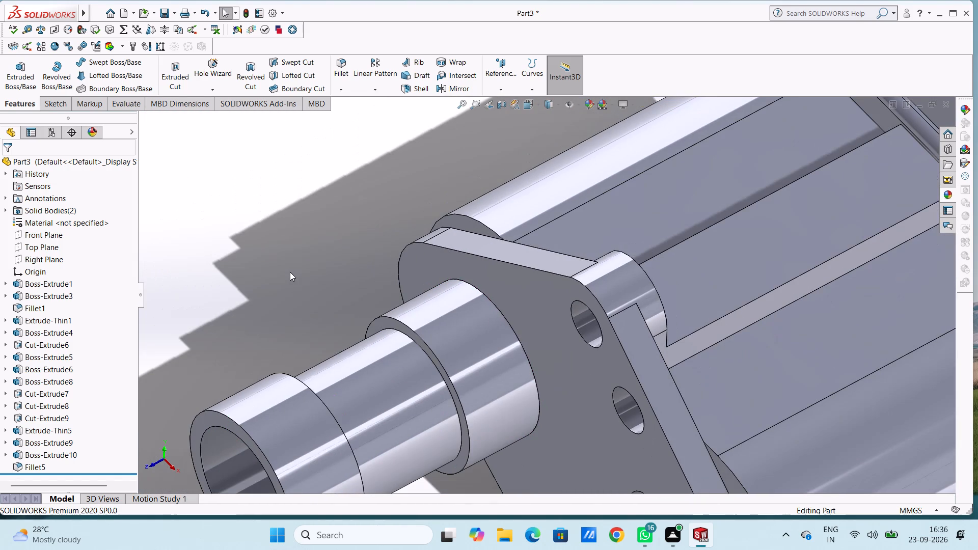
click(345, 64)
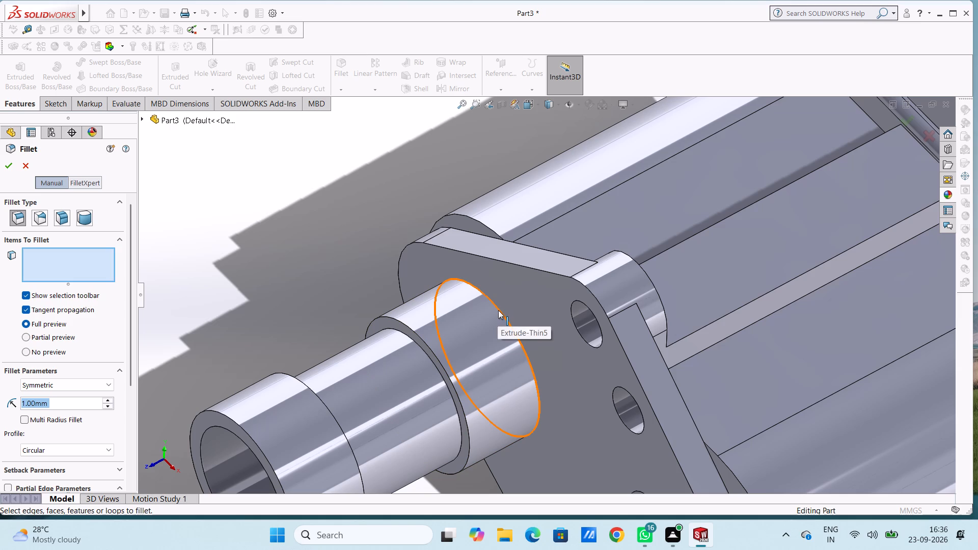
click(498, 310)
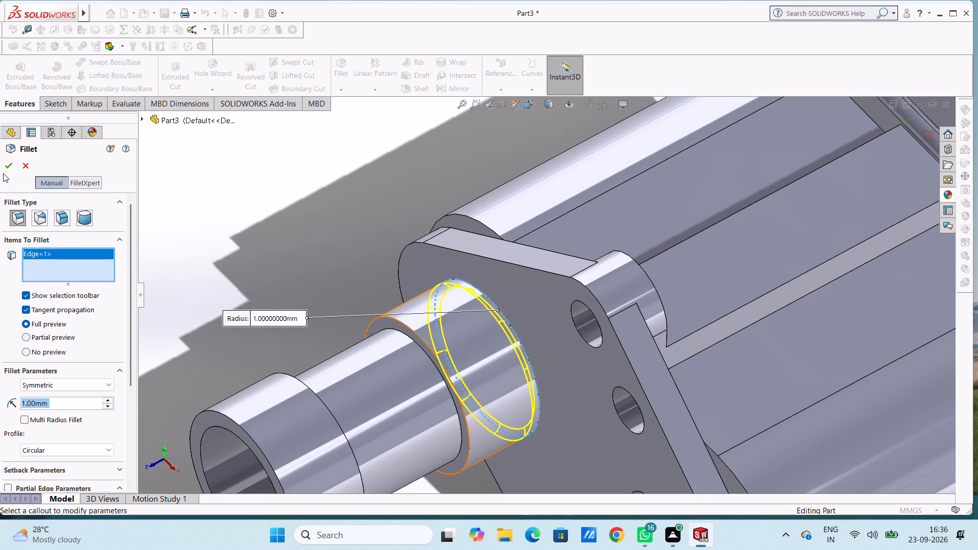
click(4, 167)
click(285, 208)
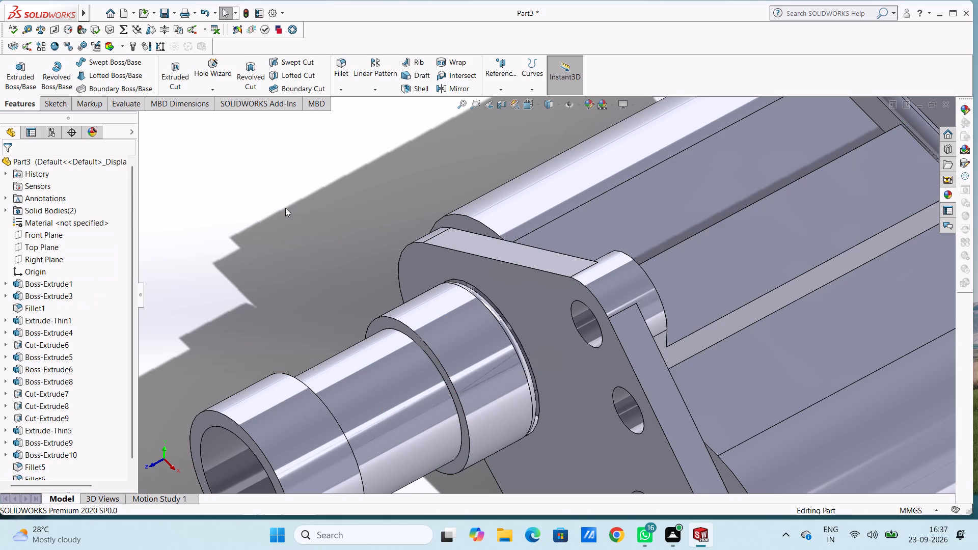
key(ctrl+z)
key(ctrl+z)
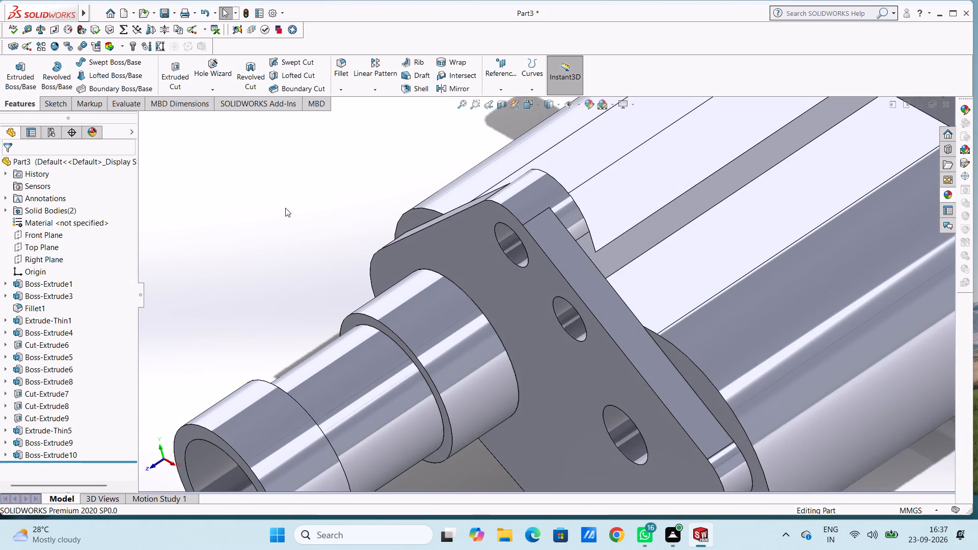
Inspect the whole part from the back, the front and angled views around the stepped tubular boss.
scroll(285, 208, up, 5)
middle_drag(297, 203, 166, 300)
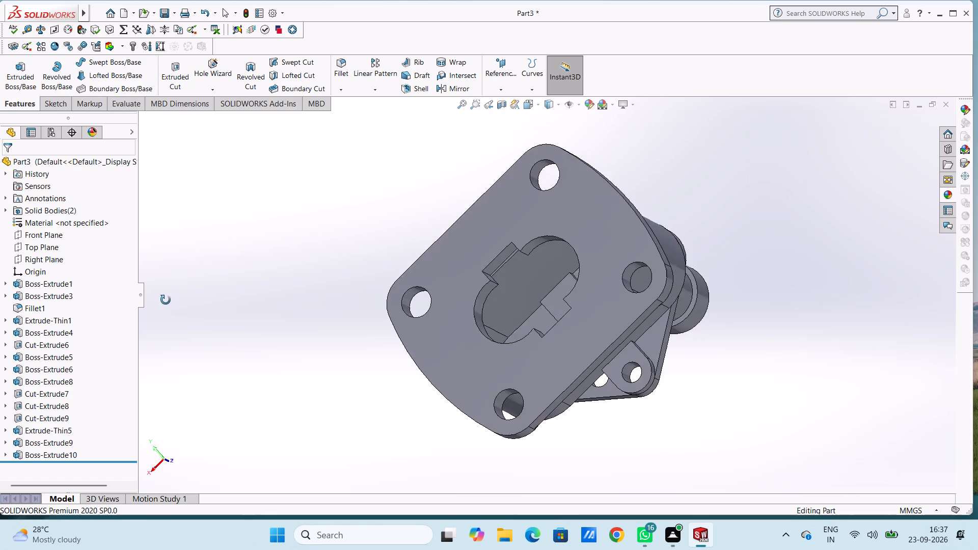
middle_drag(166, 300, 365, 347)
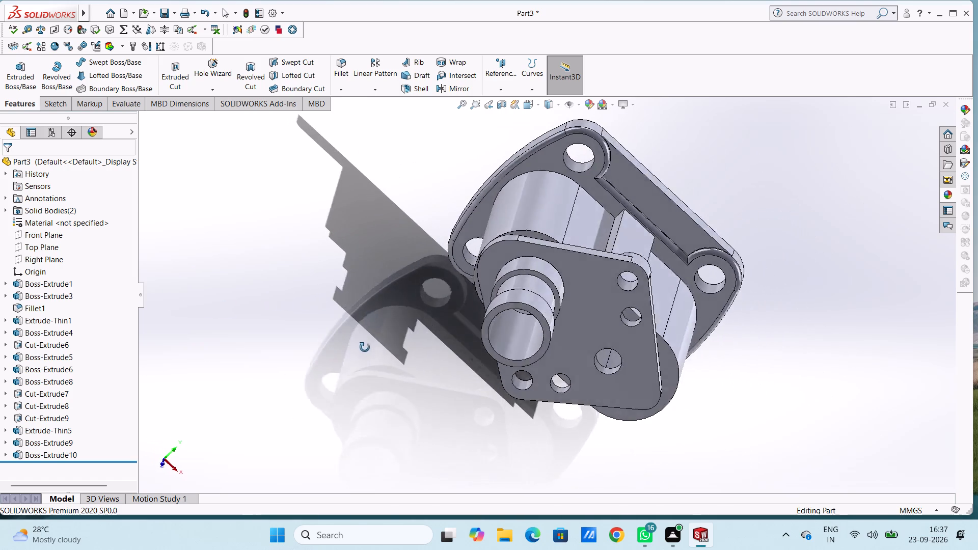
middle_drag(365, 347, 319, 370)
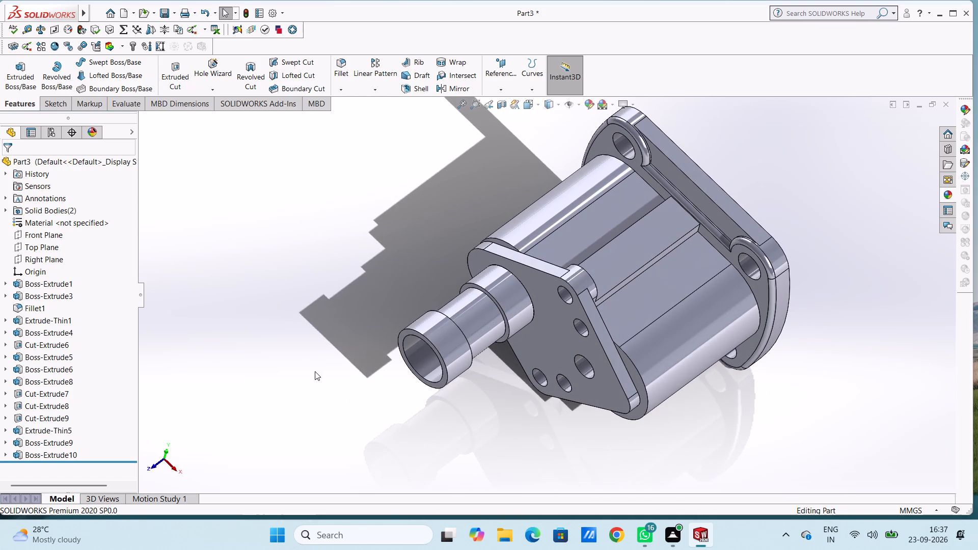
key(ctrl+1)
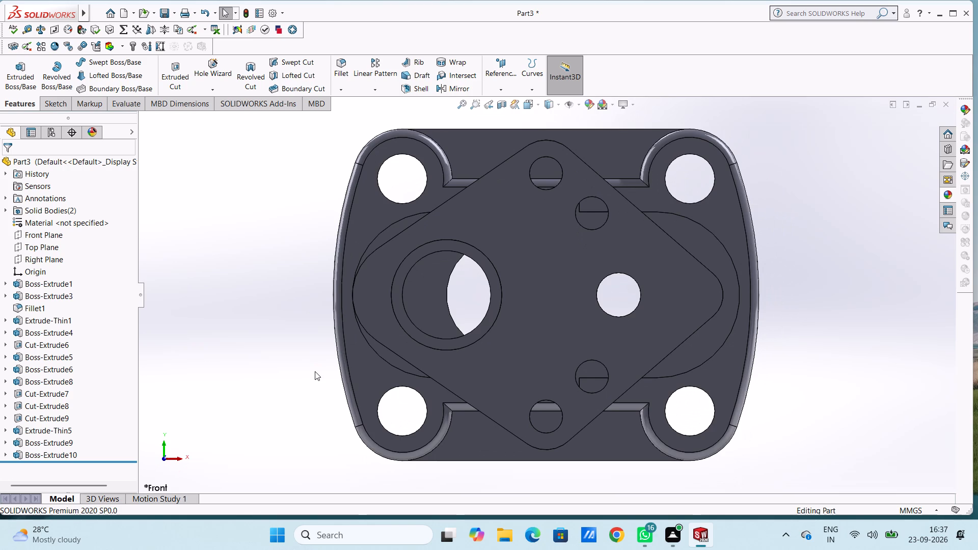
scroll(315, 371, up, 3)
middle_drag(319, 305, 309, 337)
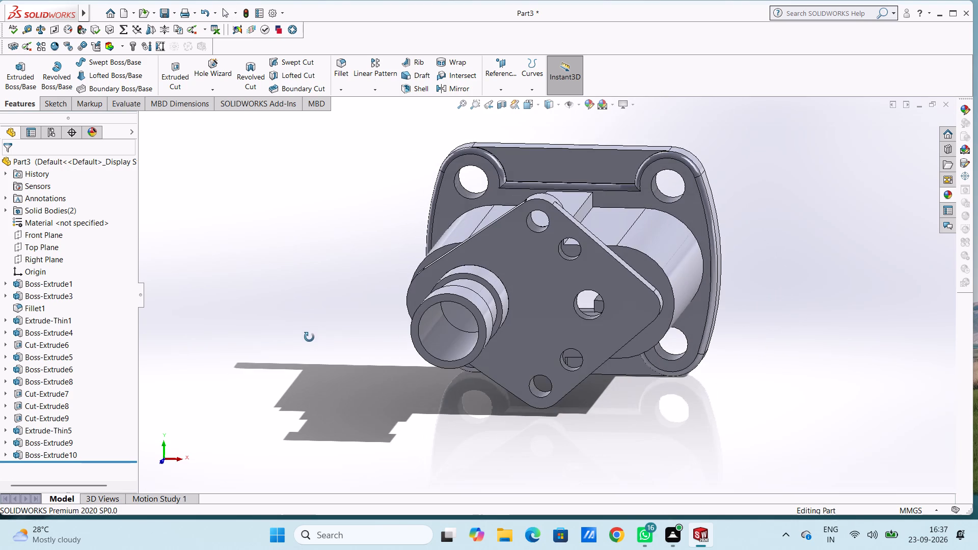
middle_drag(309, 337, 307, 348)
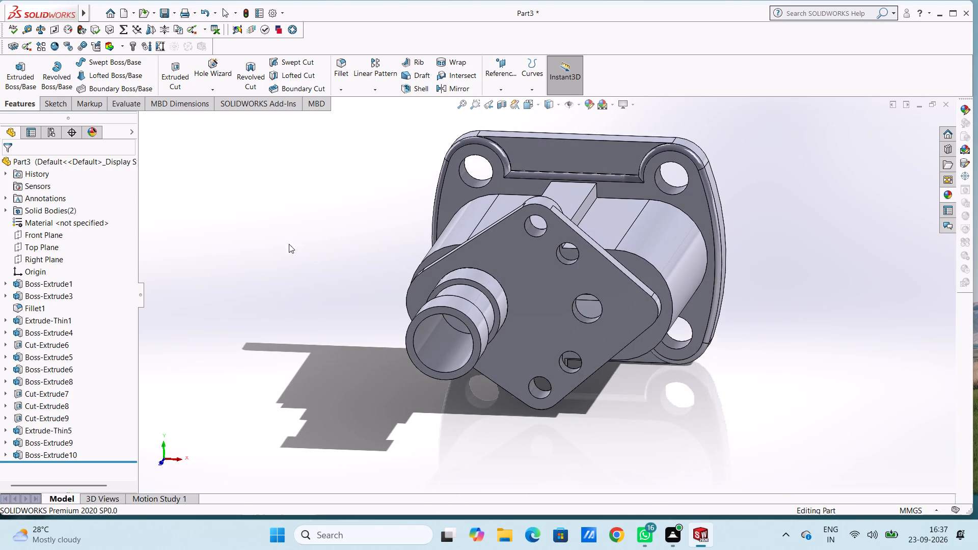
Start a sketch on the stepped boss's end face and draw a concentric circle of 10 mm radius on its outer edge.
click(418, 319)
click(460, 287)
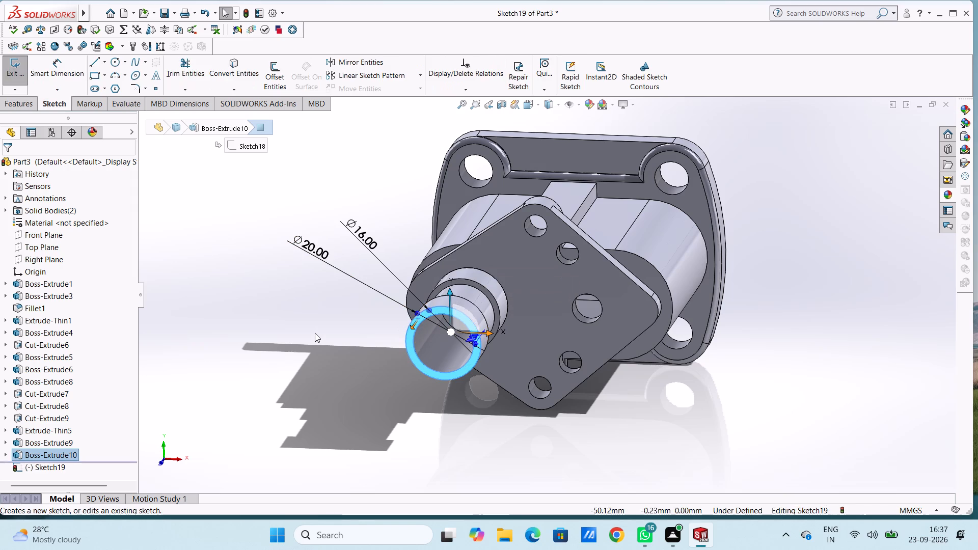
click(314, 333)
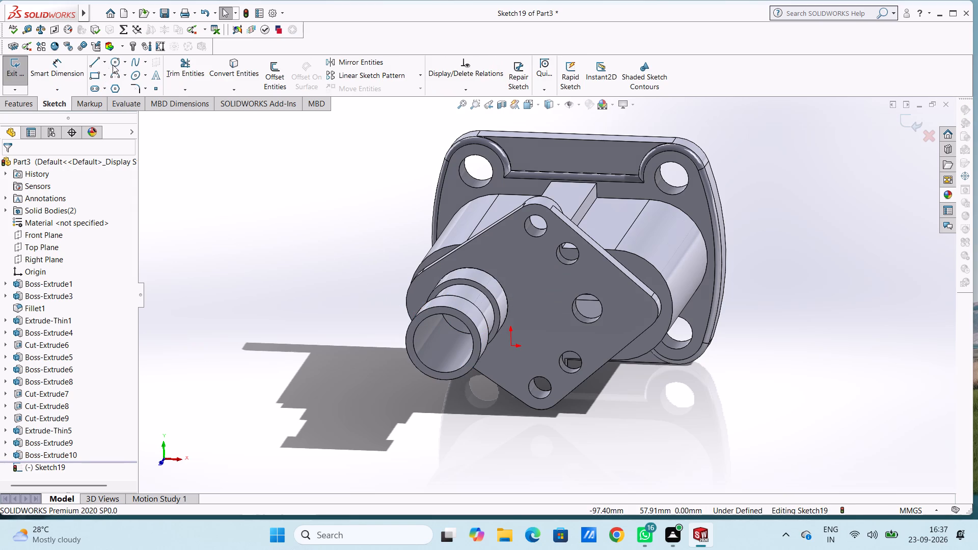
click(113, 60)
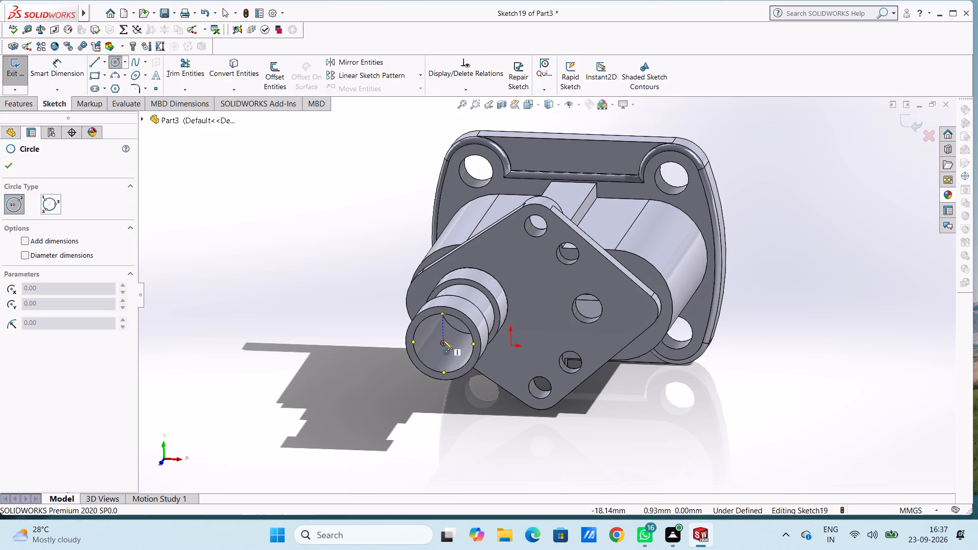
click(443, 342)
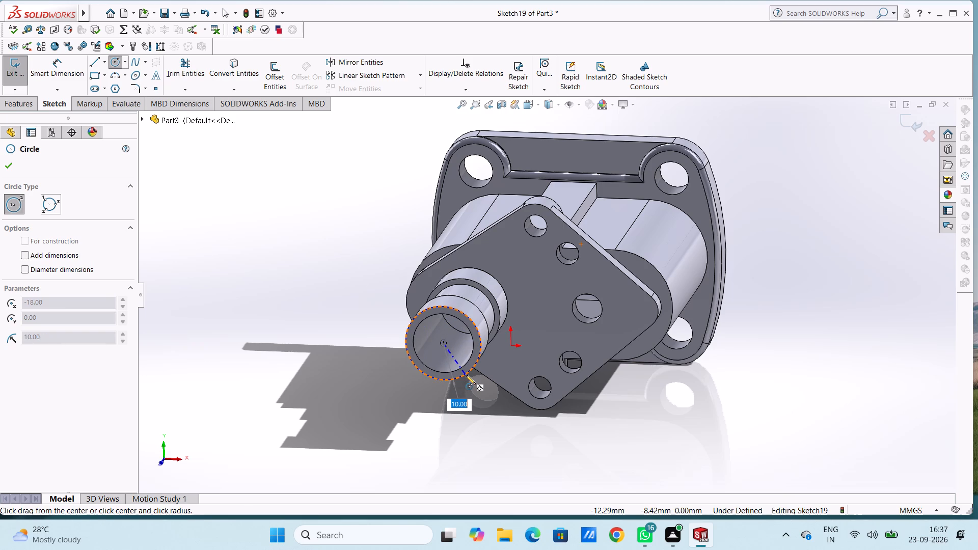
click(466, 375)
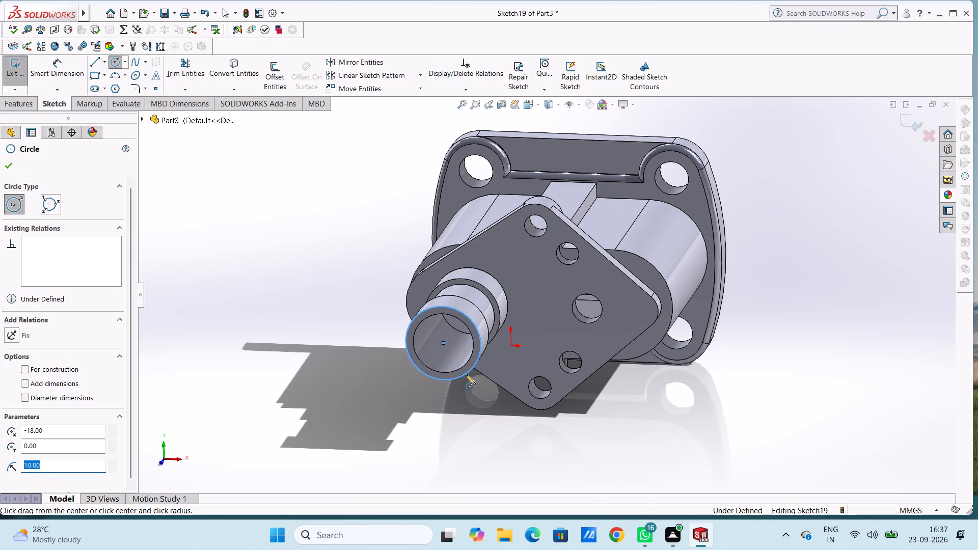
key(Escape)
key(Escape)
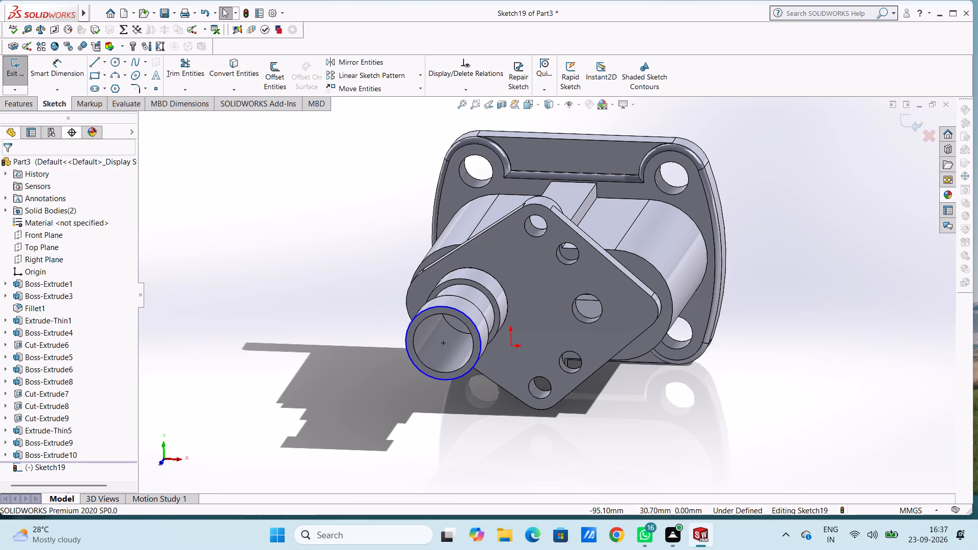
Dimension the sketched circle's diameter as 20 mm.
click(63, 70)
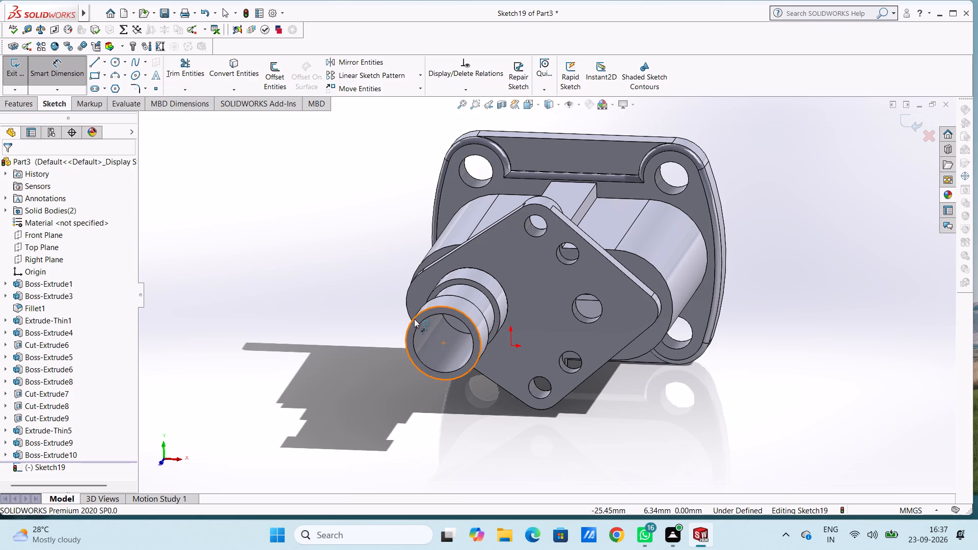
click(414, 318)
click(354, 224)
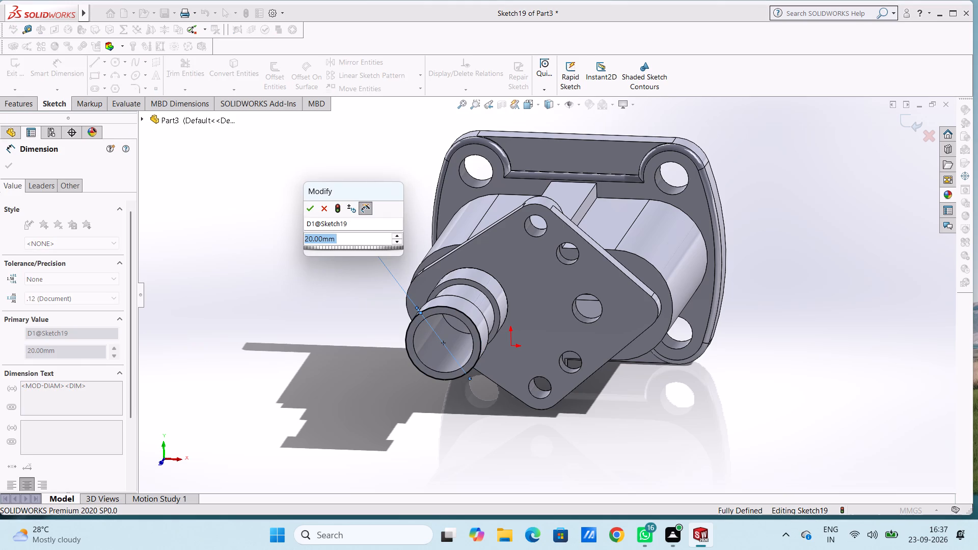
click(306, 209)
click(262, 214)
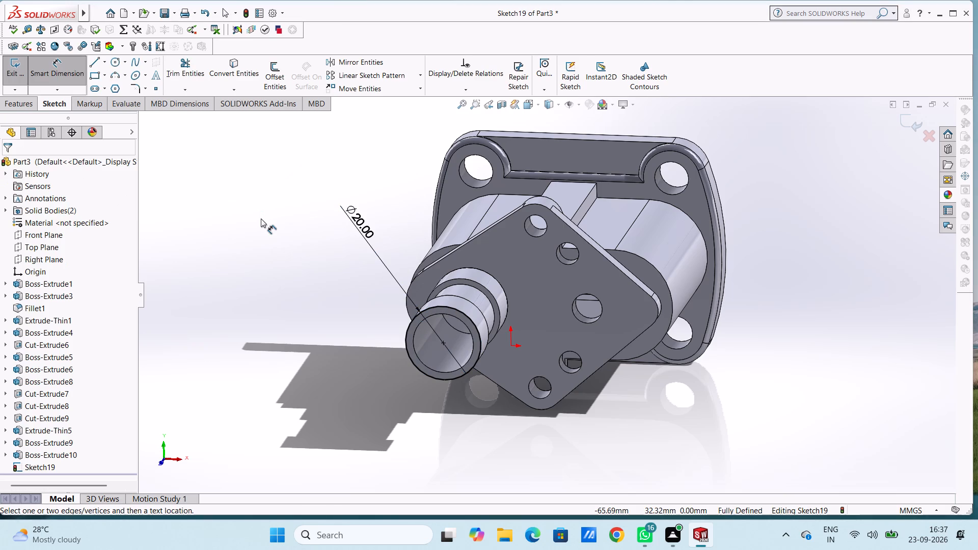
key(Escape)
key(Escape)
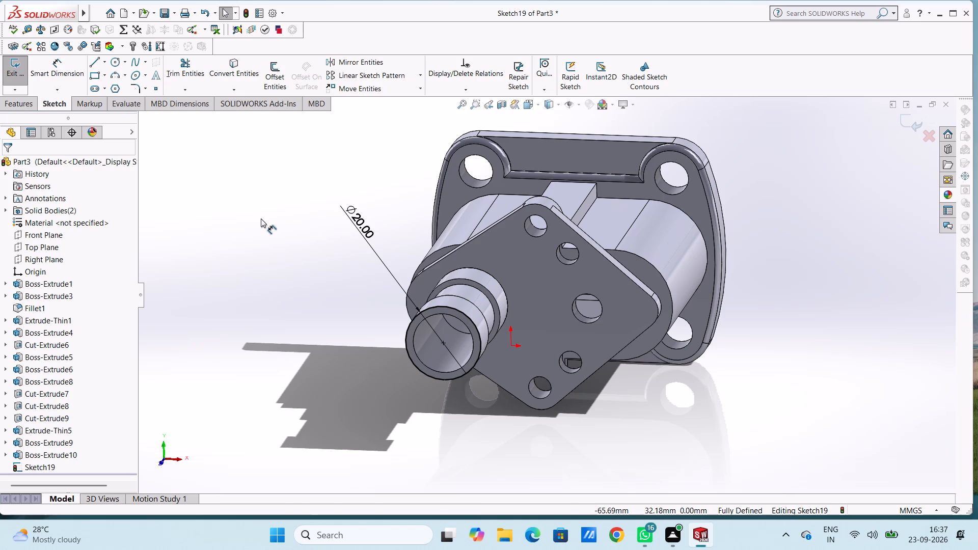
Start a boss extrude of the circle outward from the end face with a 5° inward draft, after trying 2° and 3°.
click(19, 106)
click(20, 75)
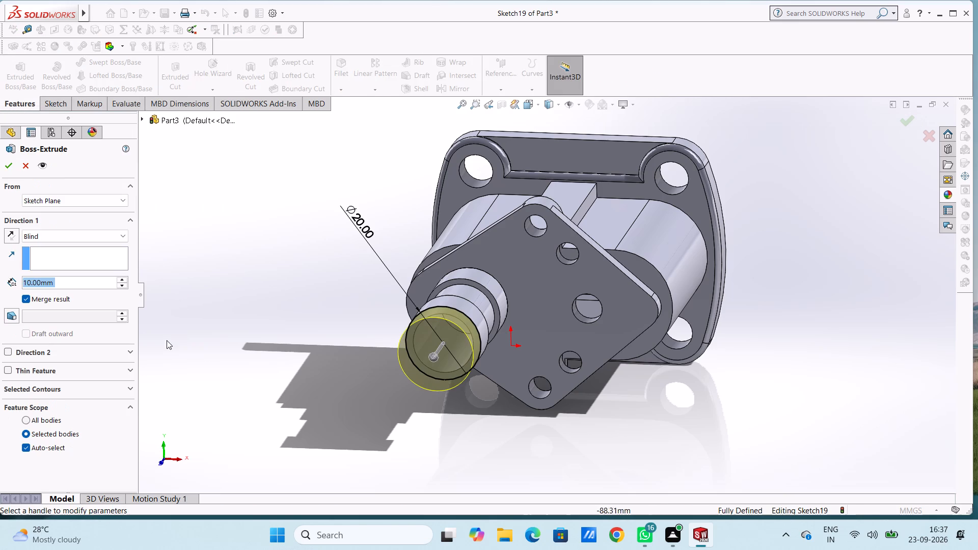
click(8, 312)
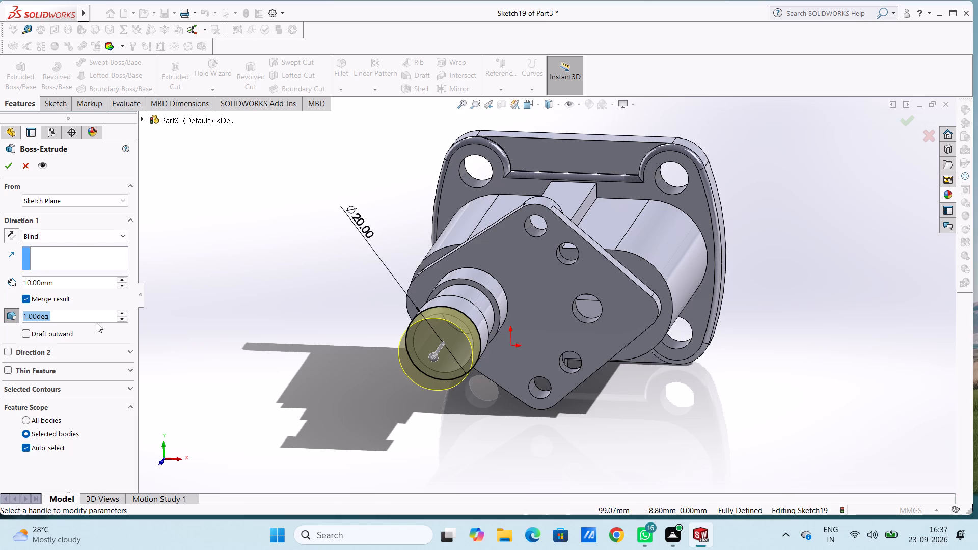
key(2)
key(Return)
key(3)
key(Return)
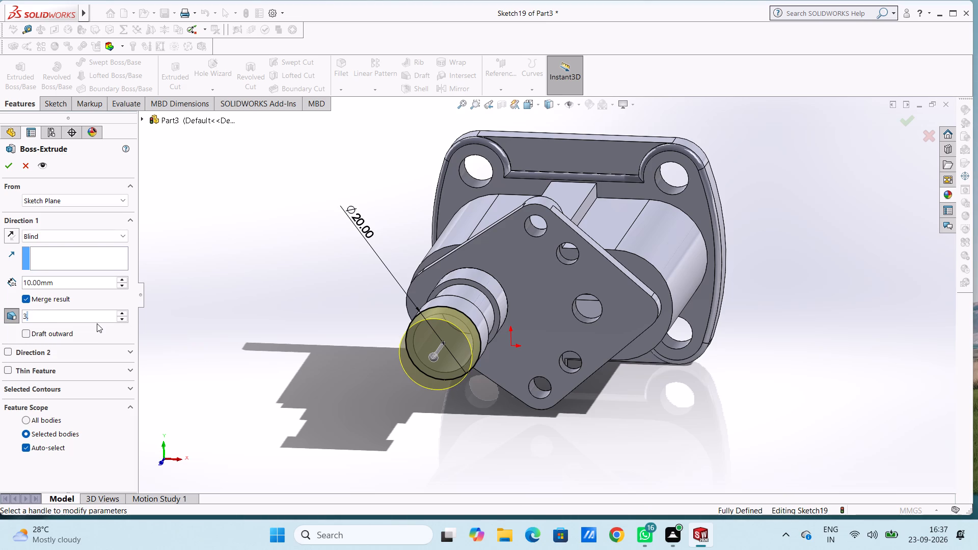
key(5)
key(Return)
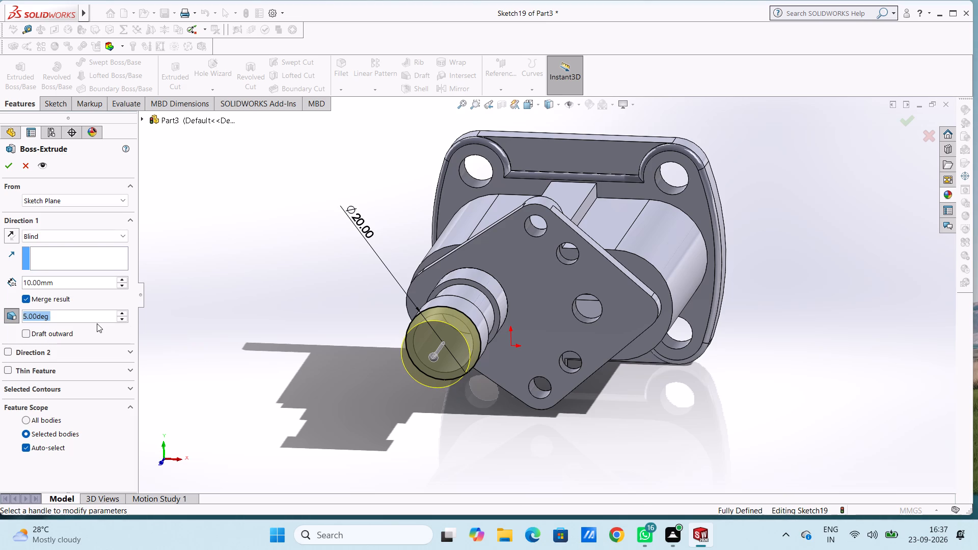
Make the extrusion a one-direction thin feature with a 5 mm wall, reversed to grow inward from the circle.
click(10, 371)
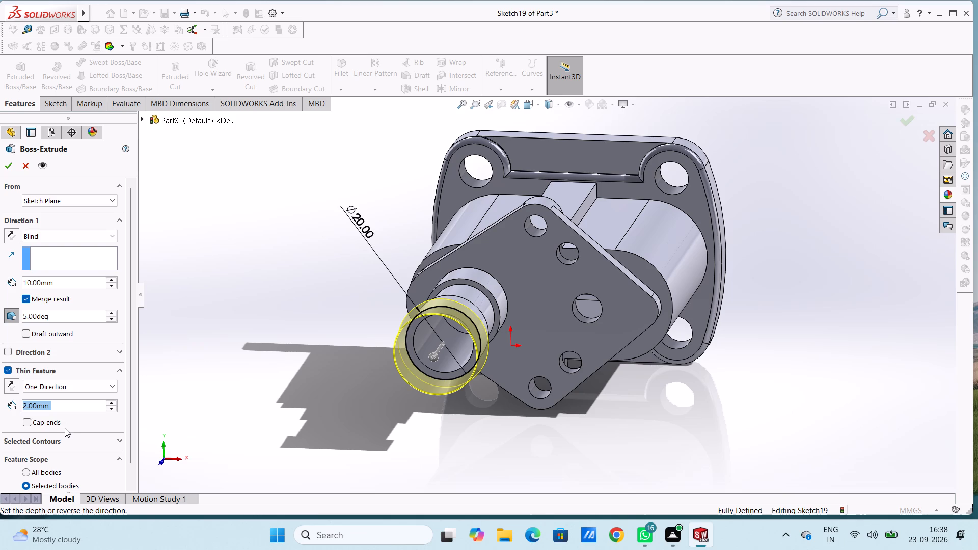
key(5)
key(Return)
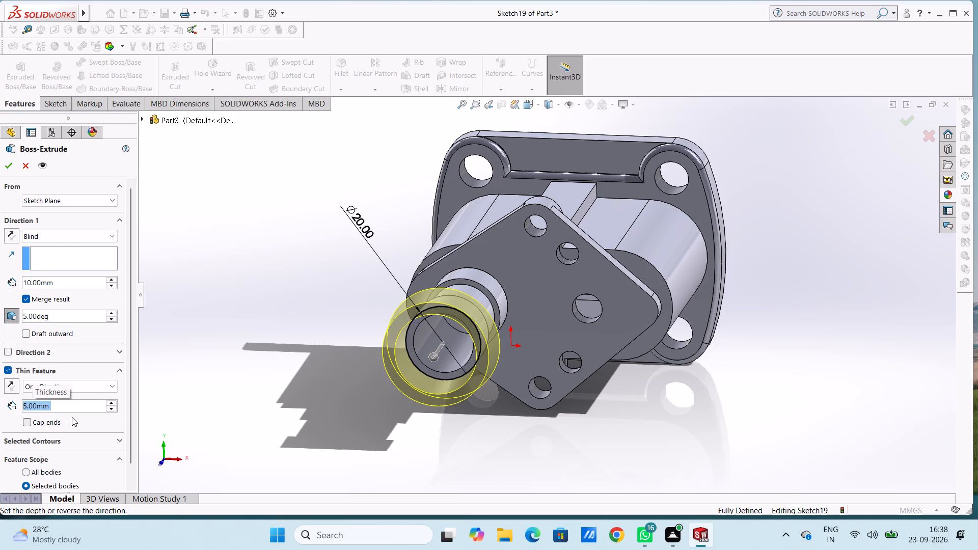
click(13, 386)
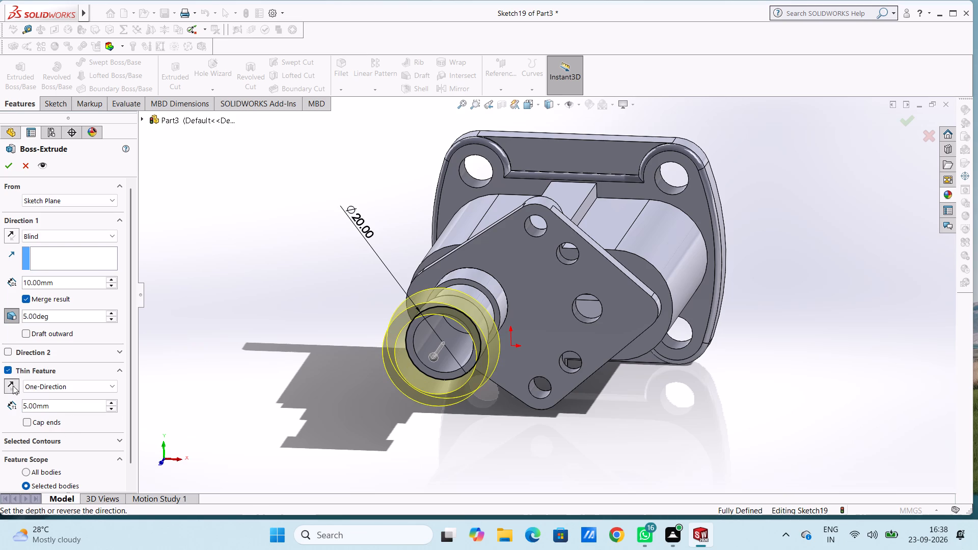
middle_drag(241, 347, 276, 380)
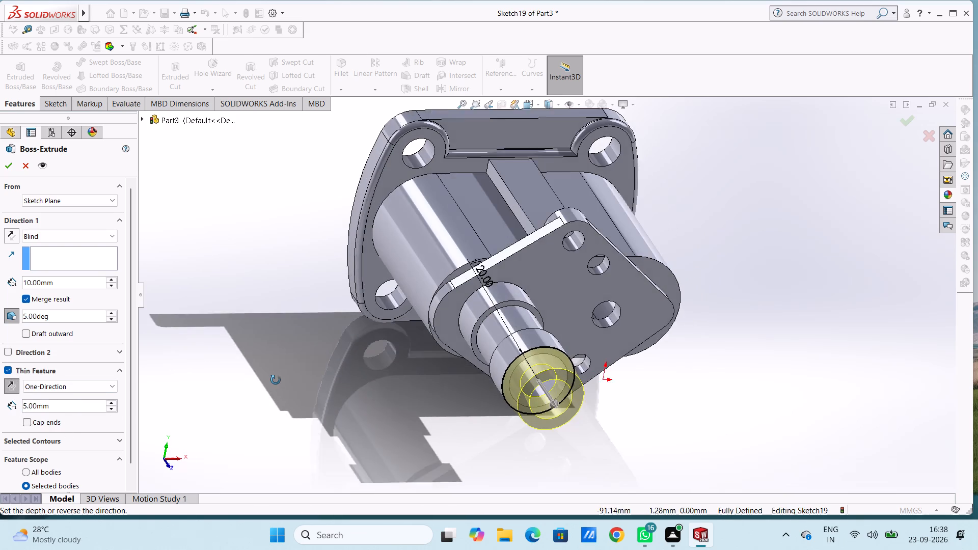
middle_drag(276, 380, 277, 381)
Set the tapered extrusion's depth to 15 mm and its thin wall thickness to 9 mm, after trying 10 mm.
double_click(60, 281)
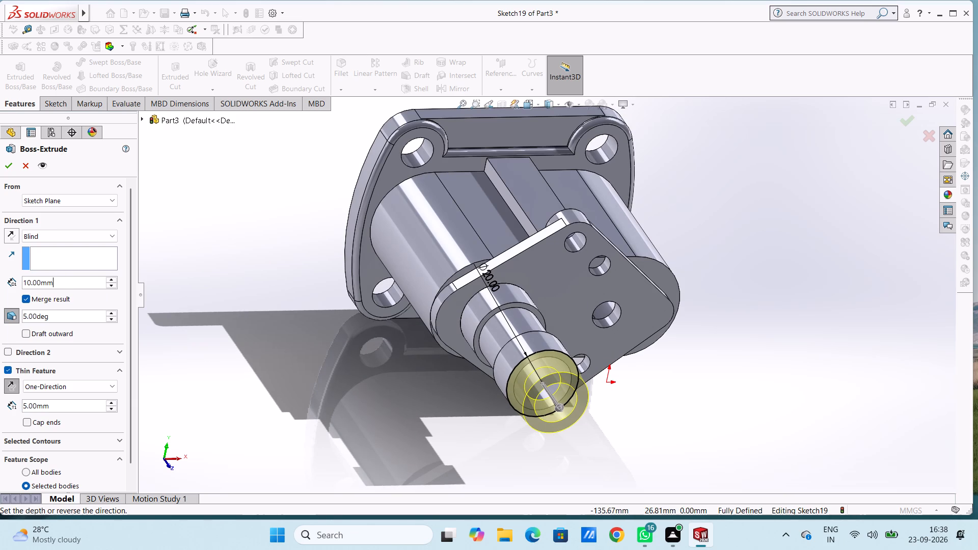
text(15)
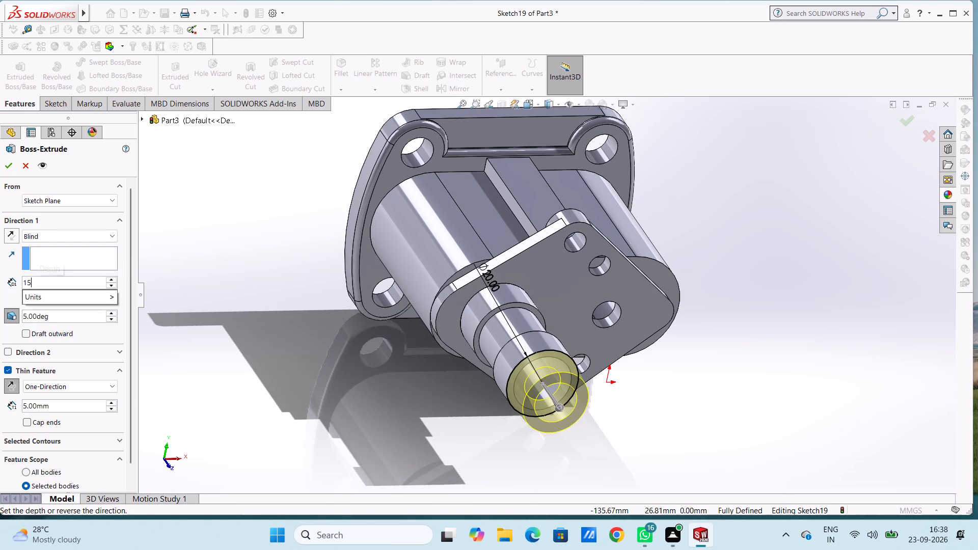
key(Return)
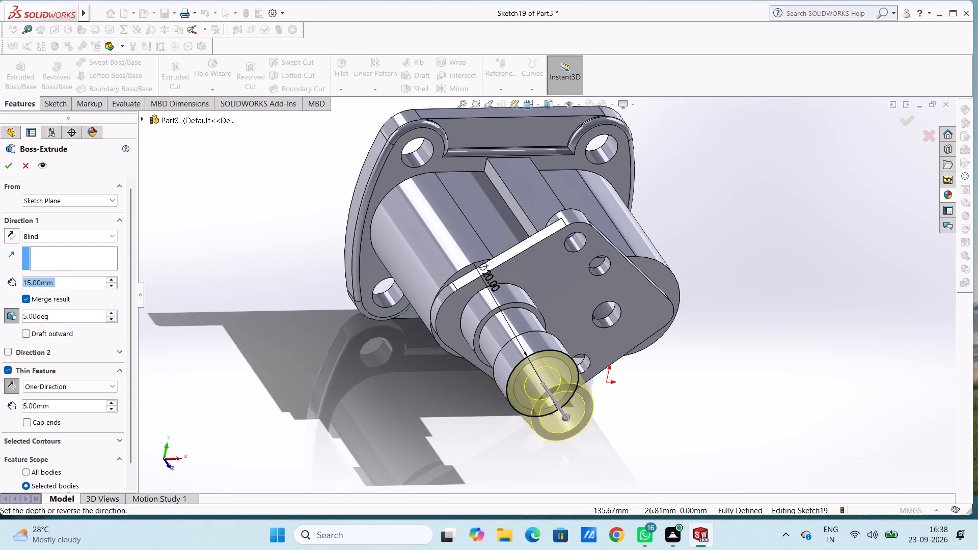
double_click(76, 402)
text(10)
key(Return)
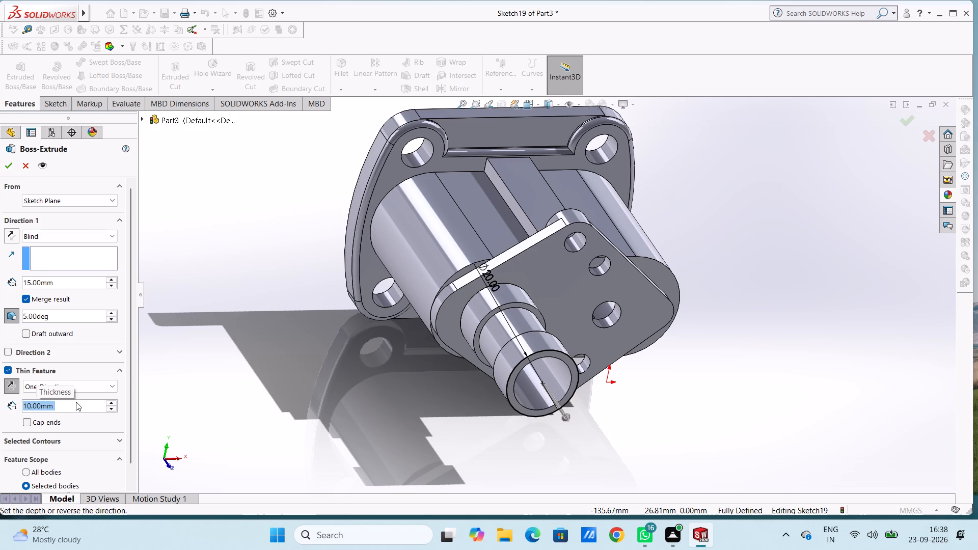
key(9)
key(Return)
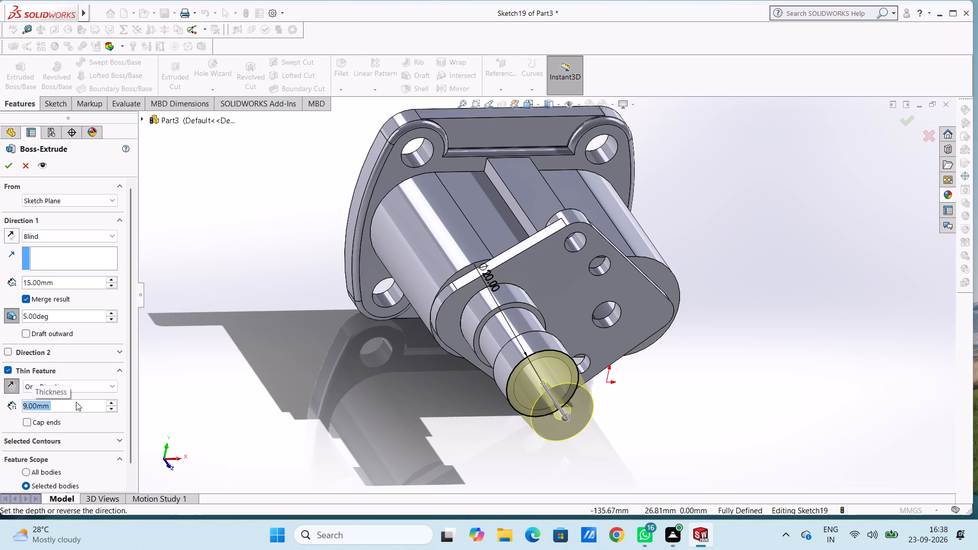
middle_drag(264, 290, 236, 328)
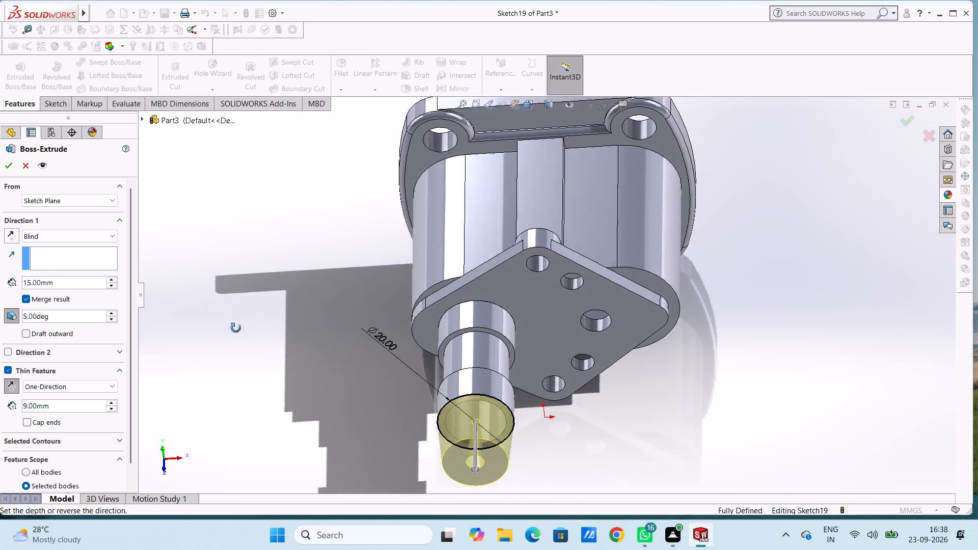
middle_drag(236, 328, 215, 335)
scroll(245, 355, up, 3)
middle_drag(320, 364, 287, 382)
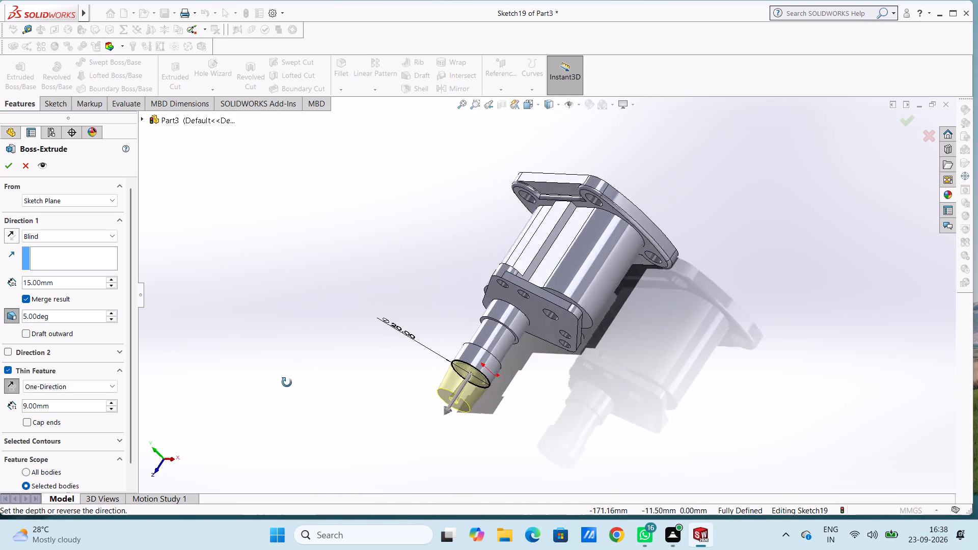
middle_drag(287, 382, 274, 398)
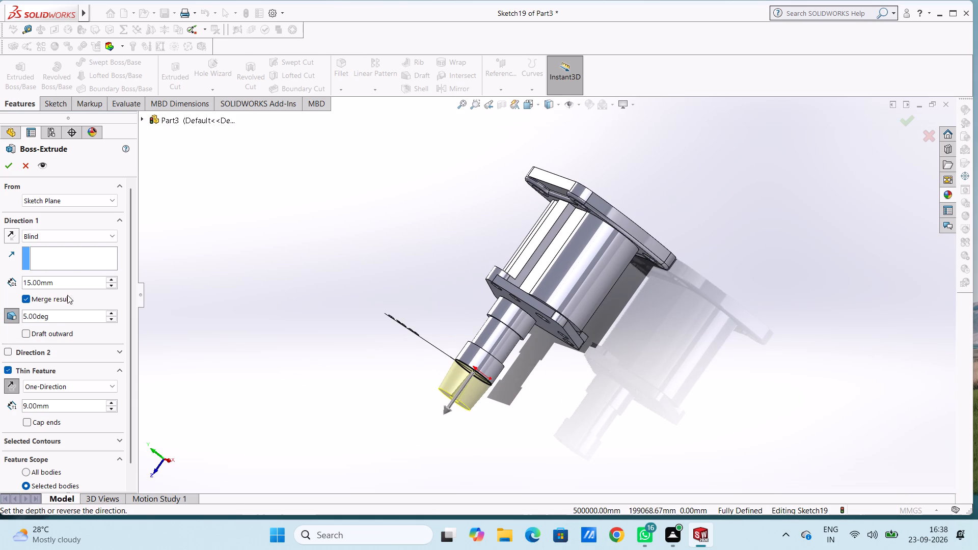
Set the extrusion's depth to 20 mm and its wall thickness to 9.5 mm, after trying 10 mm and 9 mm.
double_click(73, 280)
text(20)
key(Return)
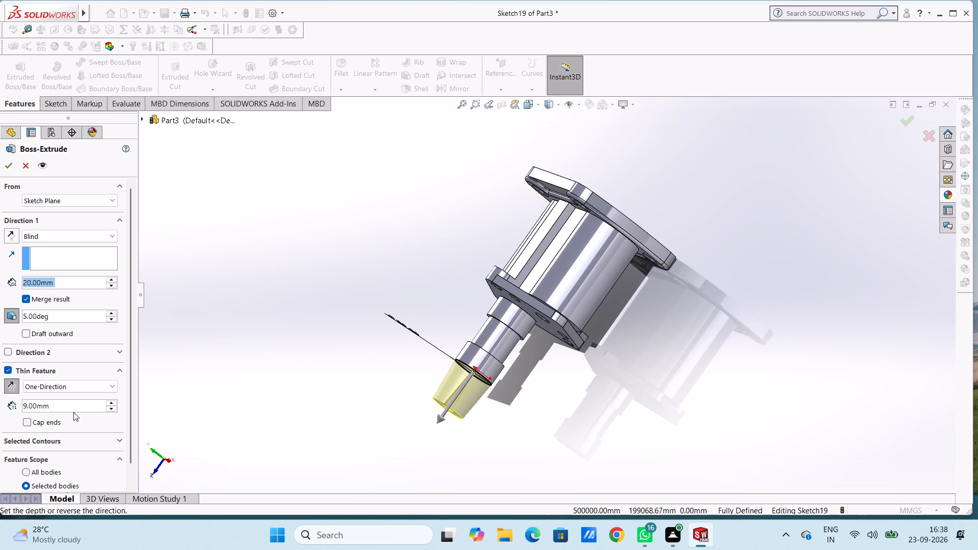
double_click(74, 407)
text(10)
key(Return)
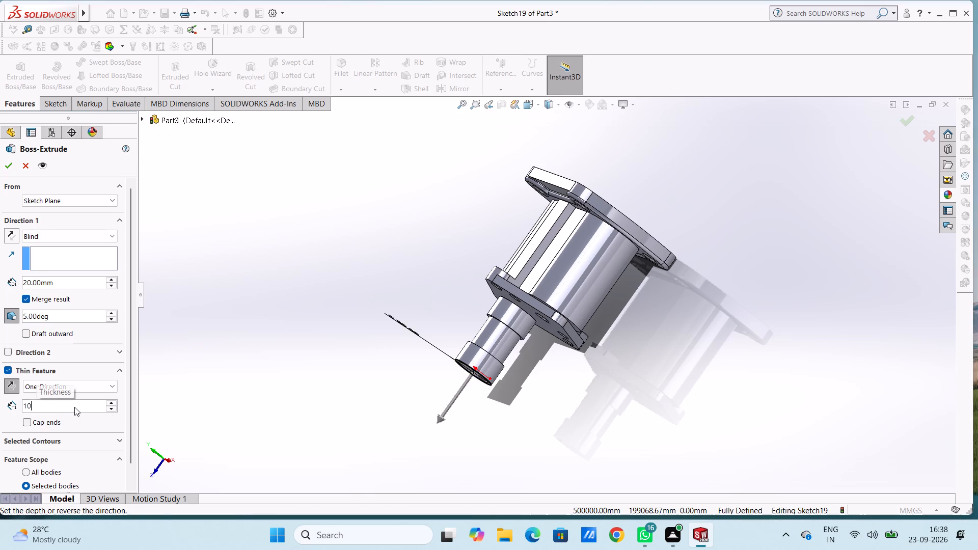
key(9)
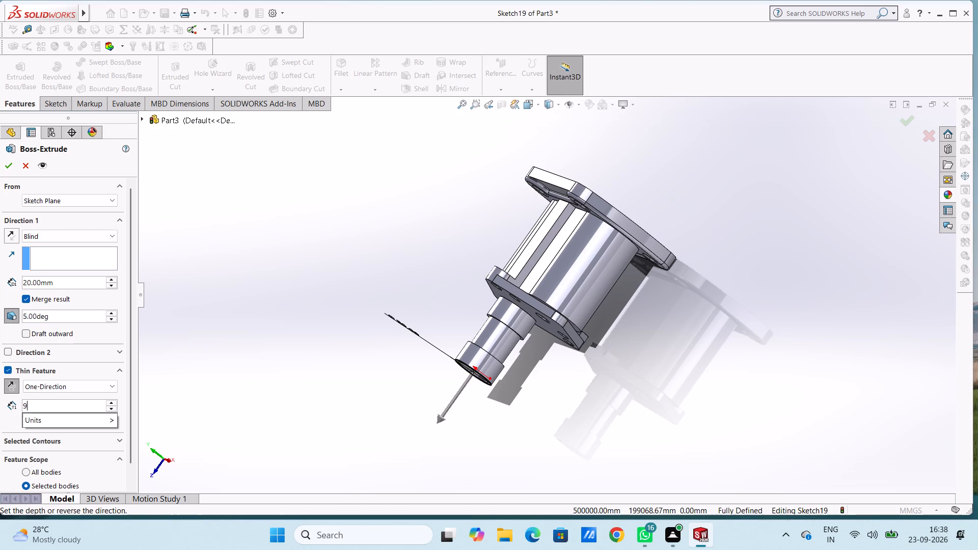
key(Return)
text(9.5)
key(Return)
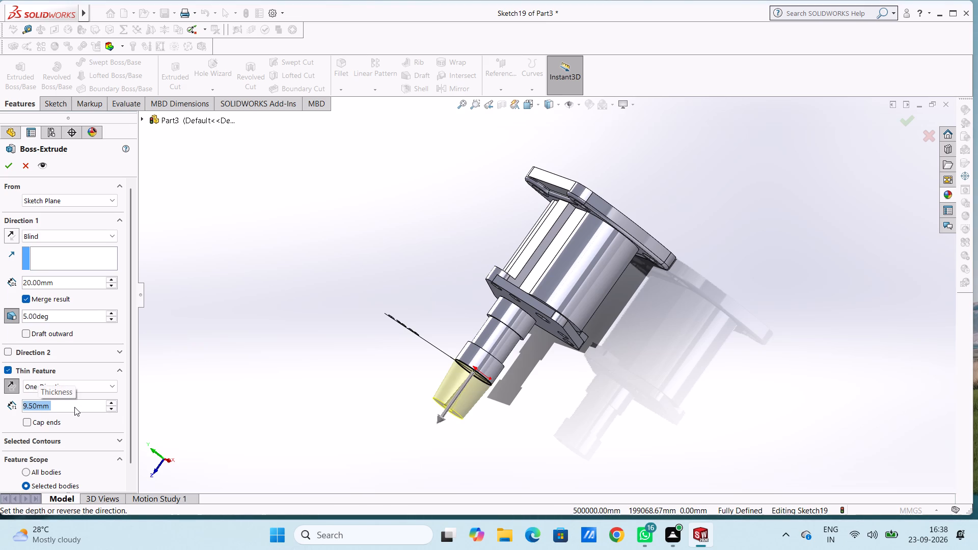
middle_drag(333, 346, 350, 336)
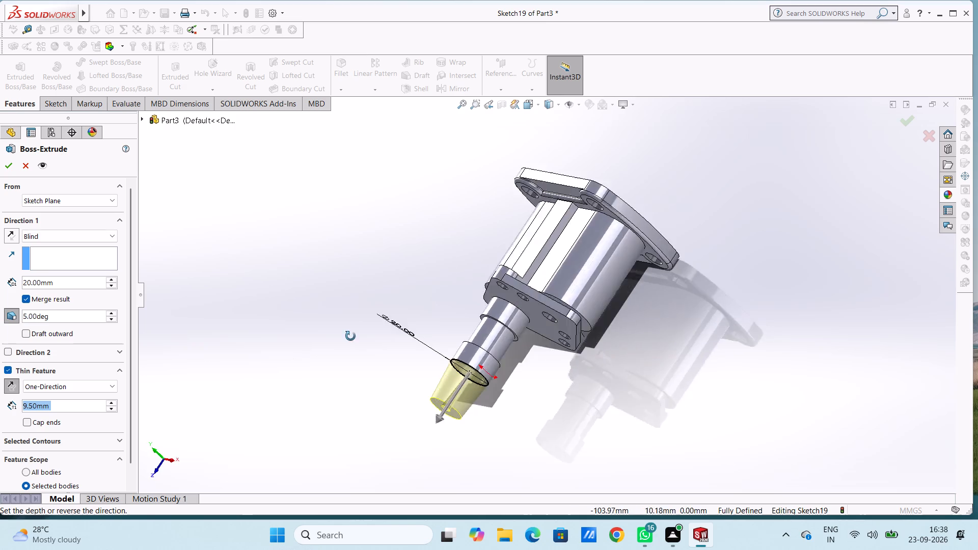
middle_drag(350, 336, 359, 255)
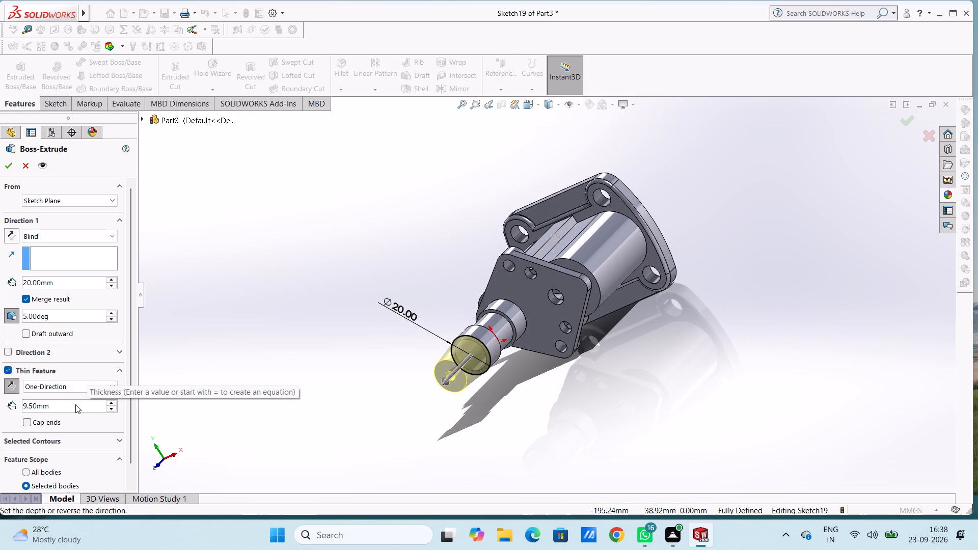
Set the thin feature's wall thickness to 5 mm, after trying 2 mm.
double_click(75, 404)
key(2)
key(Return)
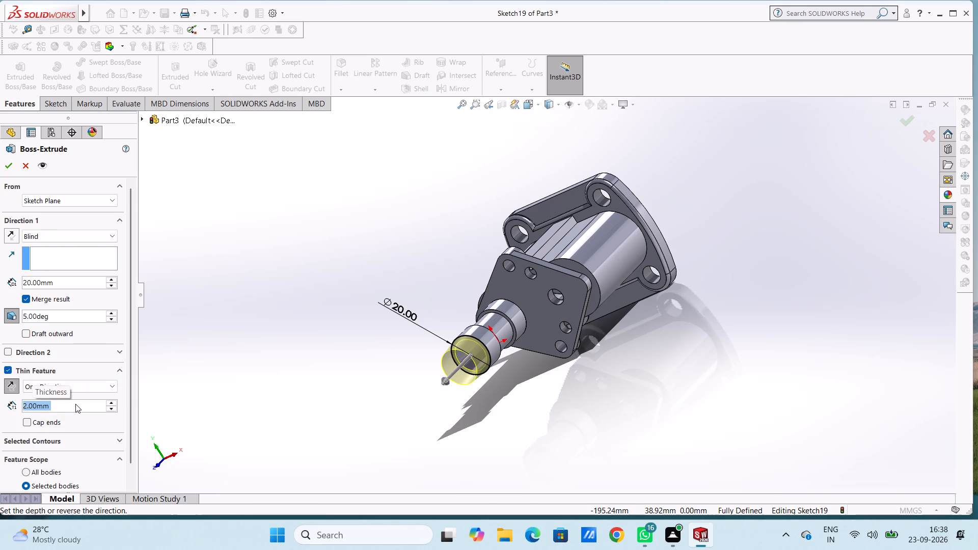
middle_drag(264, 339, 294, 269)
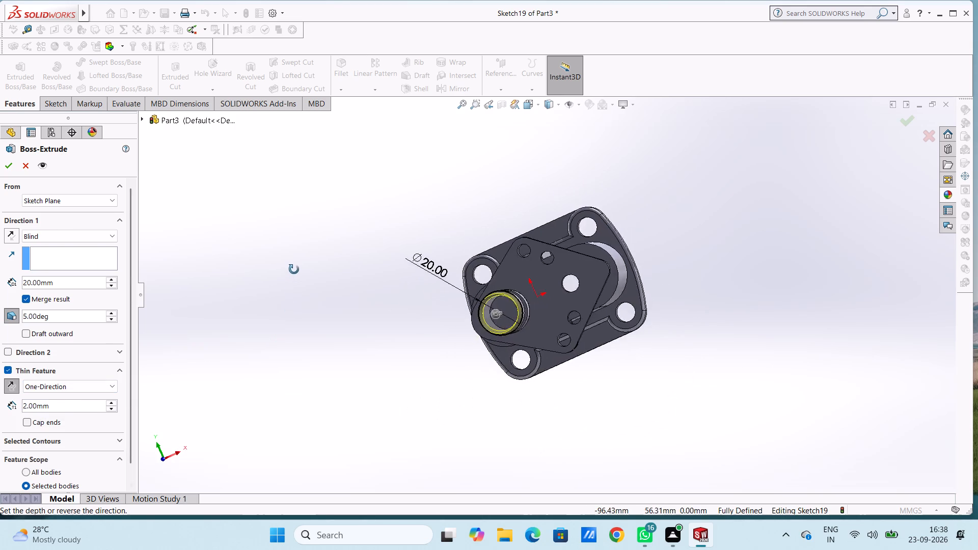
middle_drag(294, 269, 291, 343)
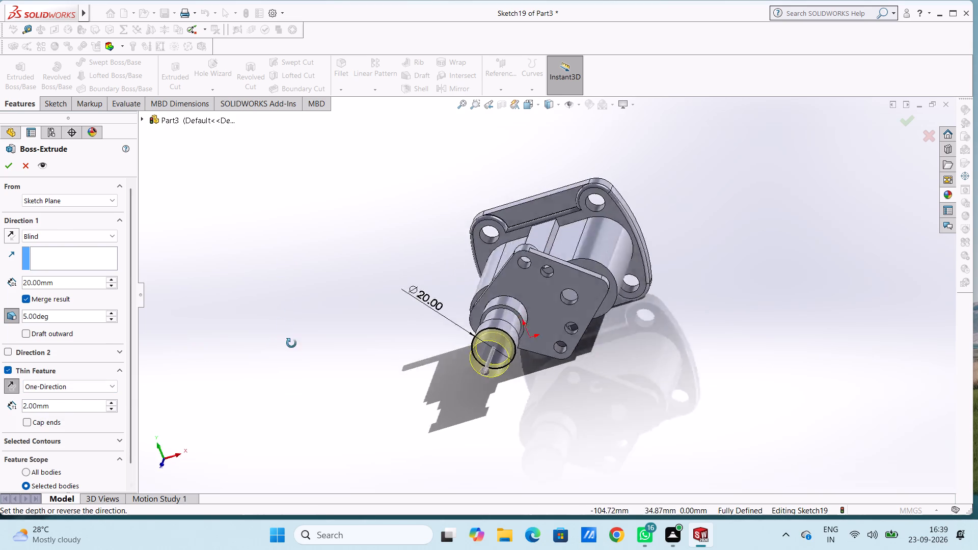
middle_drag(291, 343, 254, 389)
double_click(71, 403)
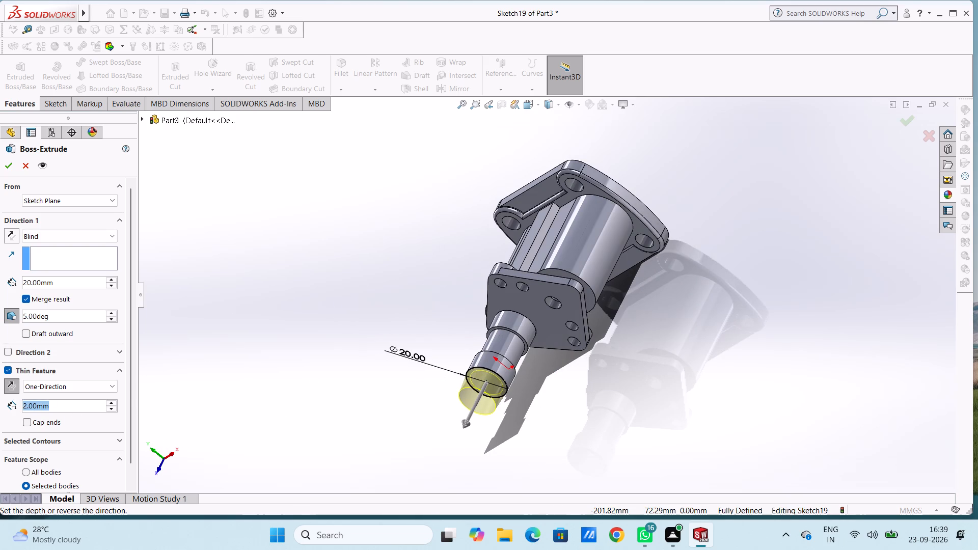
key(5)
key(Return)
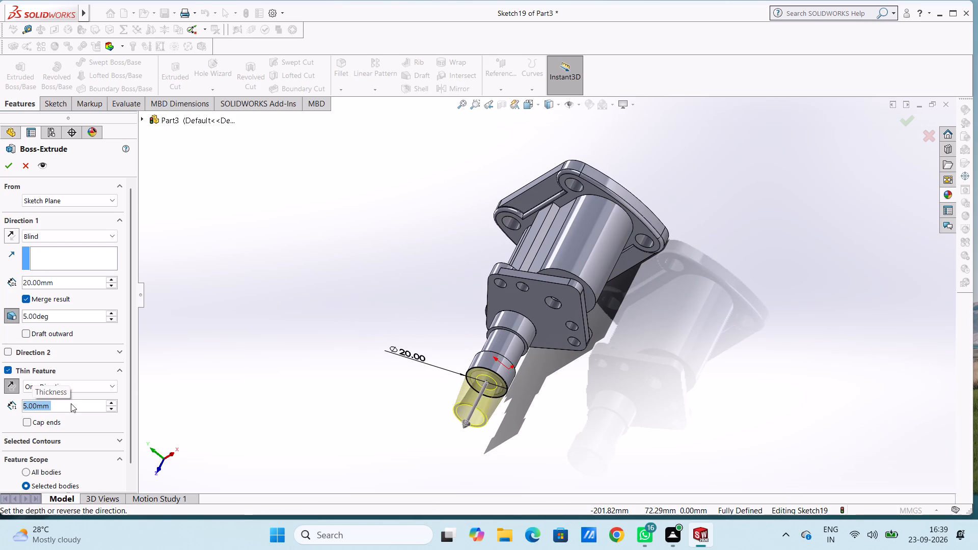
Set the extrusion's draft angle to 10°.
double_click(76, 316)
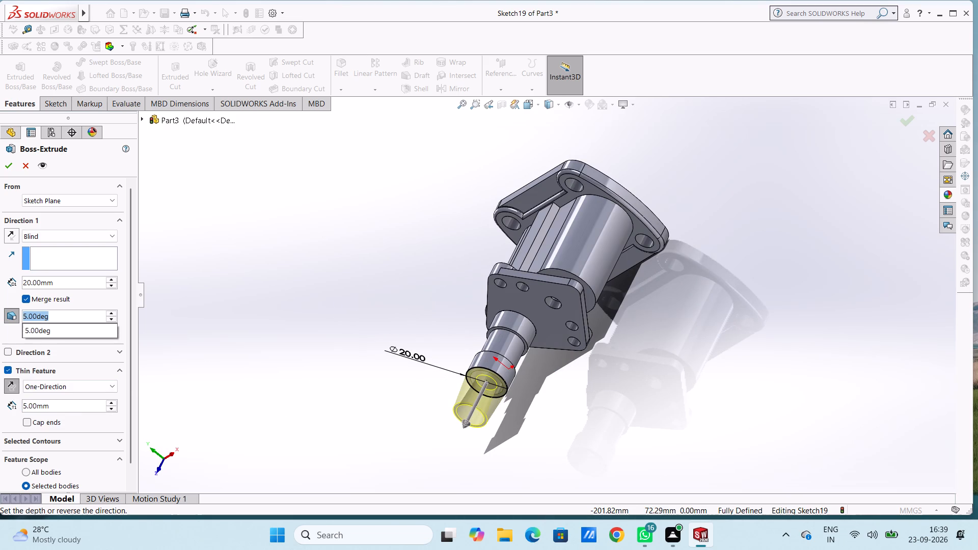
text(10)
key(Return)
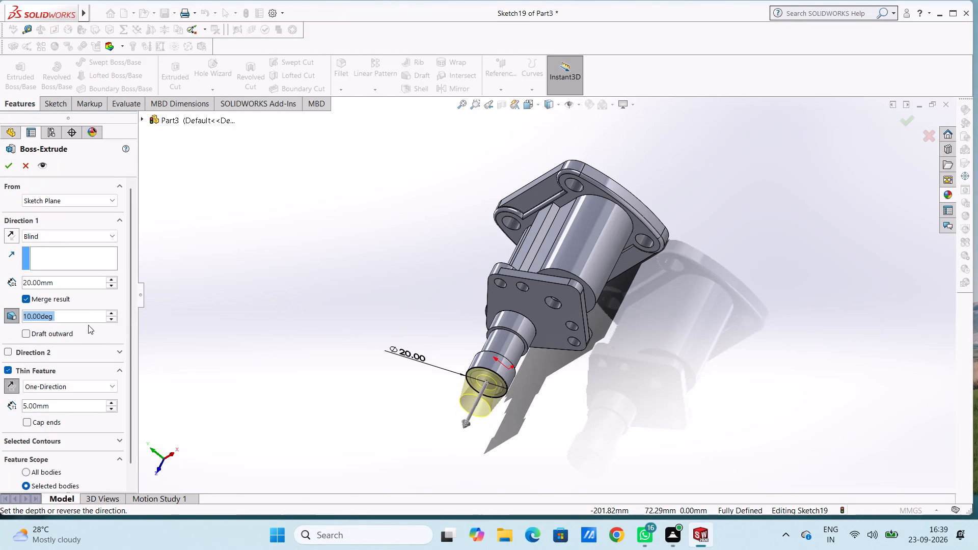
middle_drag(297, 380, 280, 398)
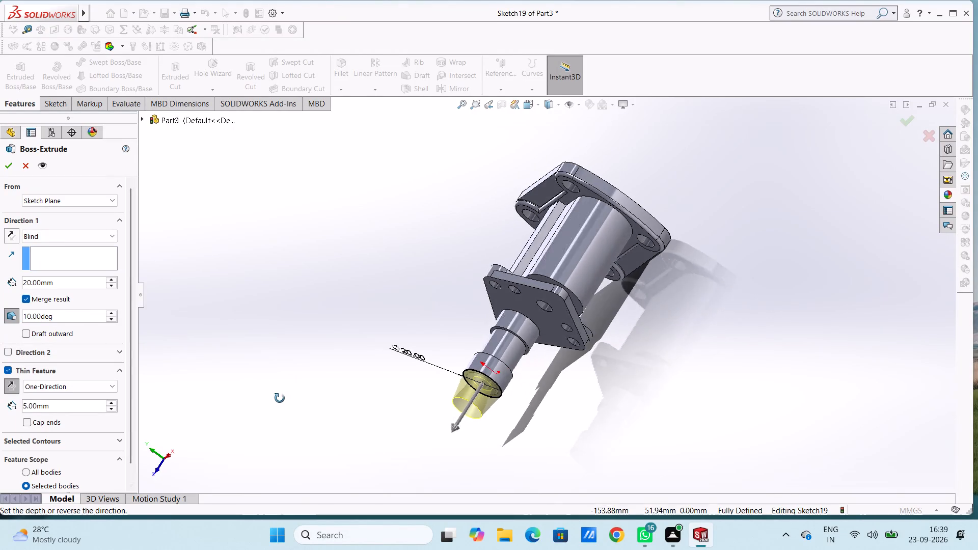
middle_drag(280, 398, 295, 465)
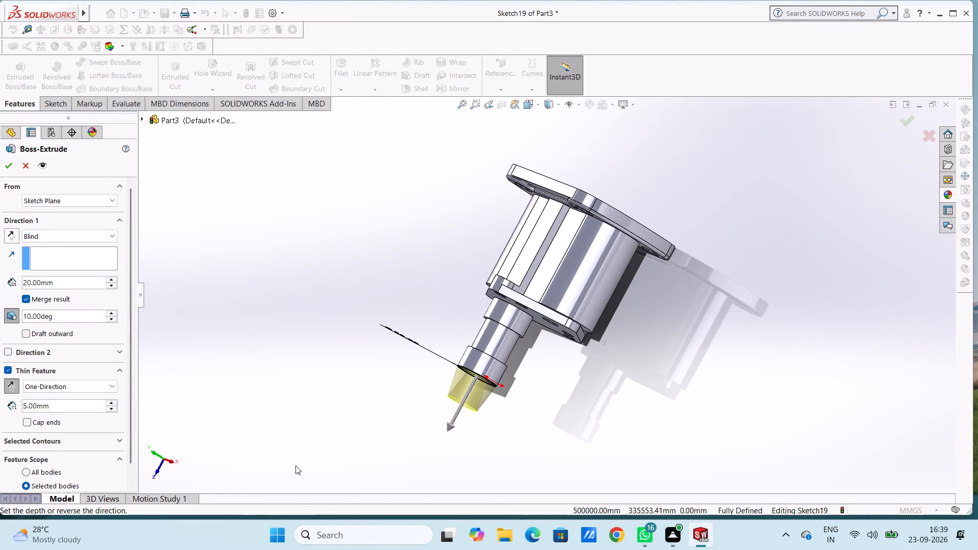
Set the tapered extrusion's depth to 40 mm, after trying 30 mm.
double_click(73, 282)
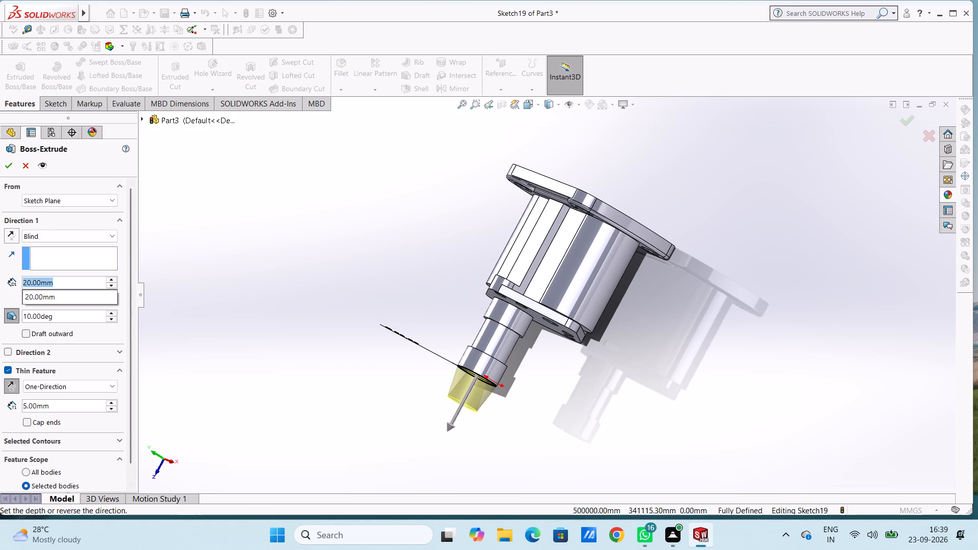
text(30)
key(Return)
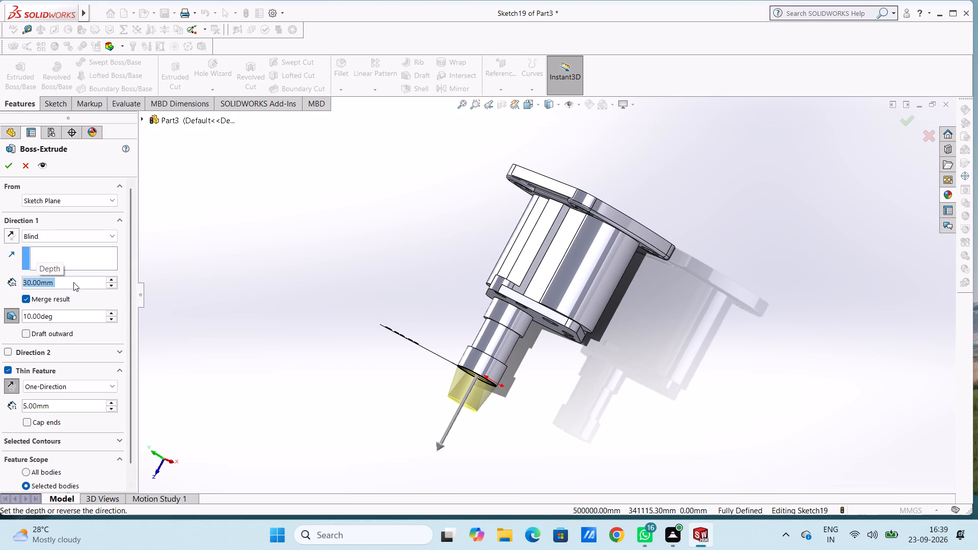
text(40)
key(Return)
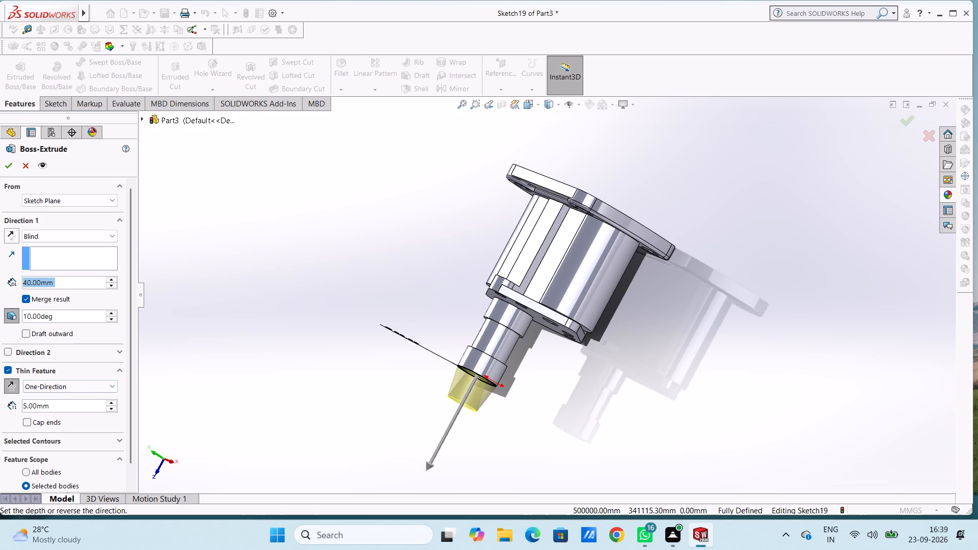
Set the thin feature's wall thickness to 9 mm, after trying 6, 7, 8 and 10 mm.
middle_drag(337, 379, 361, 243)
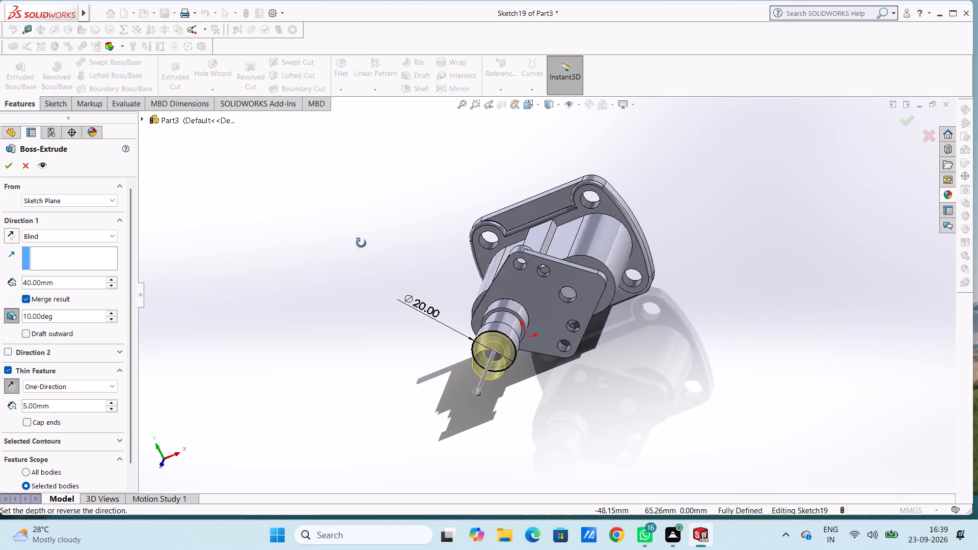
middle_drag(361, 243, 344, 223)
double_click(67, 406)
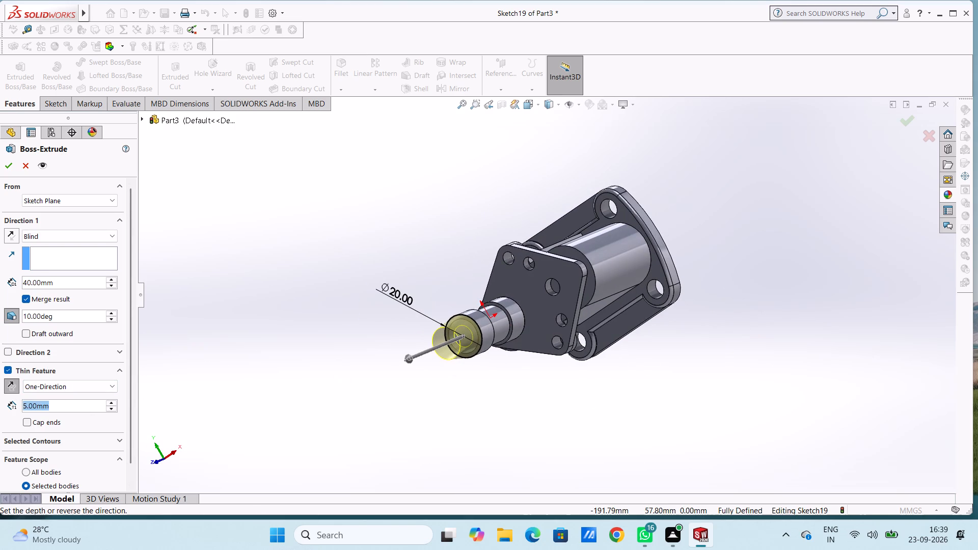
key(6)
key(Return)
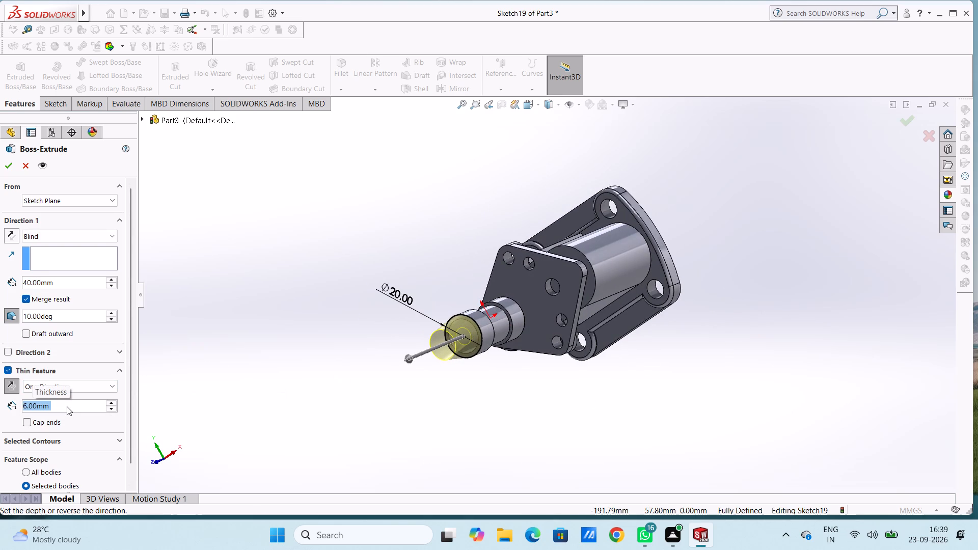
key(7)
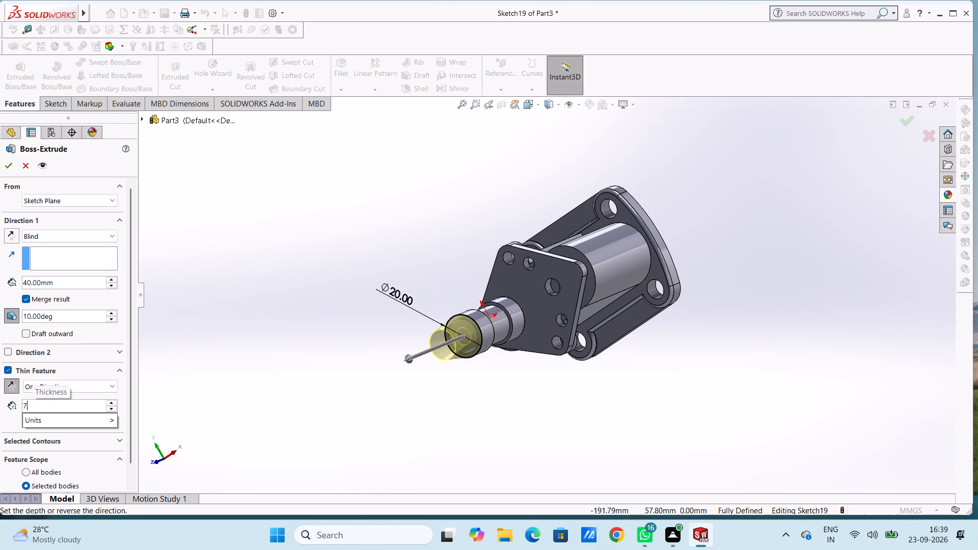
key(Return)
key(8)
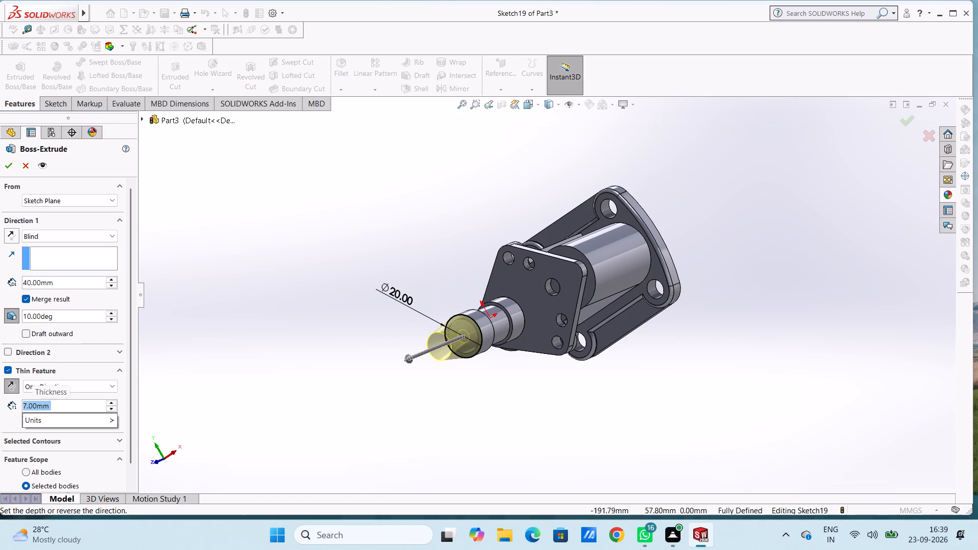
key(Return)
key(9)
key(Return)
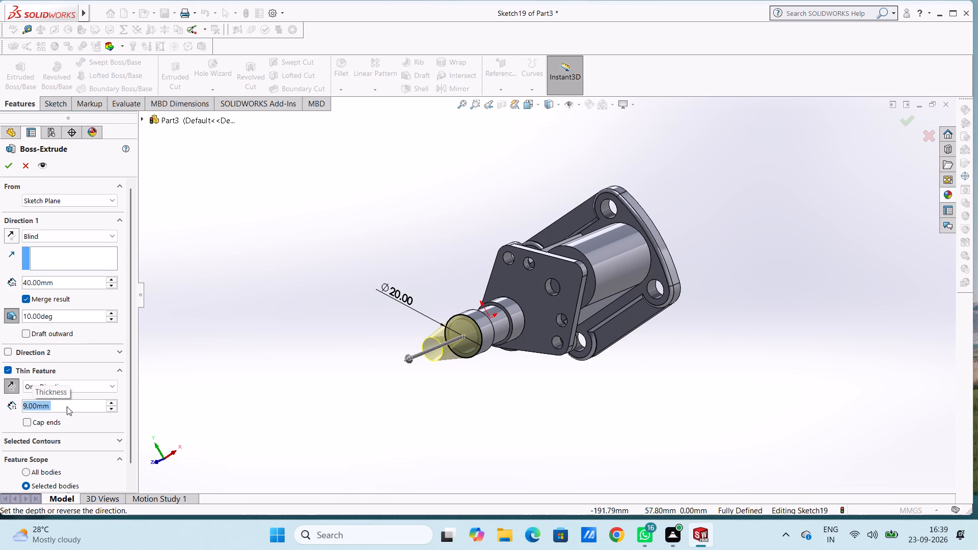
text(10)
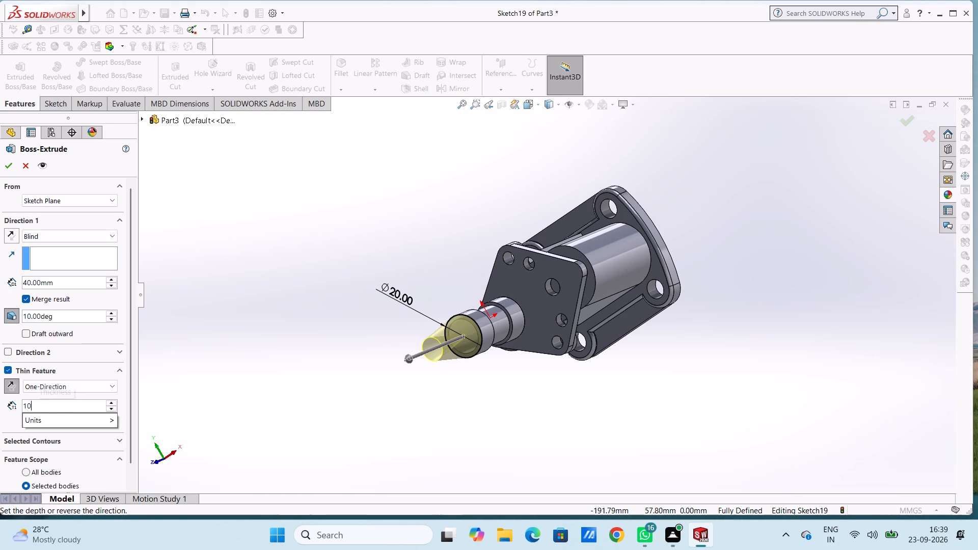
key(Return)
key(9)
key(Return)
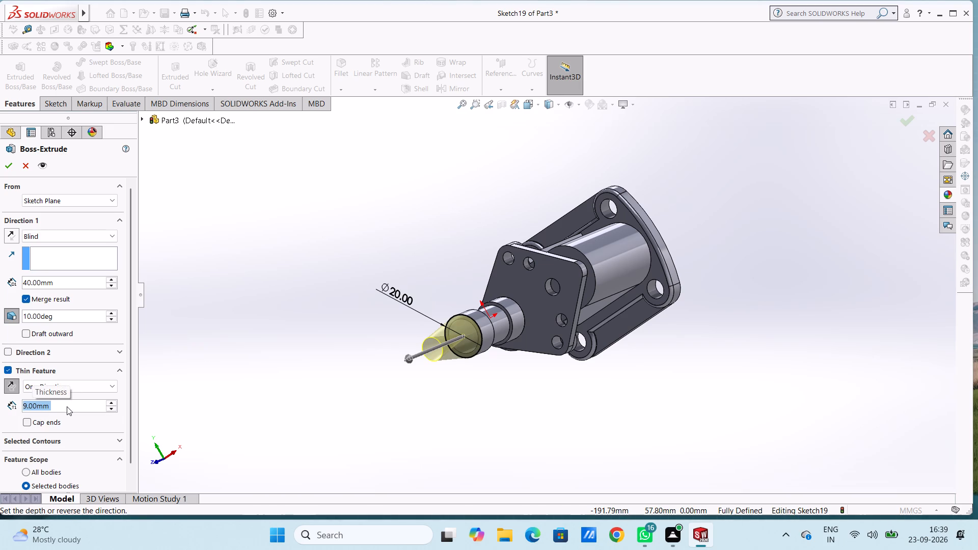
middle_drag(306, 319, 417, 321)
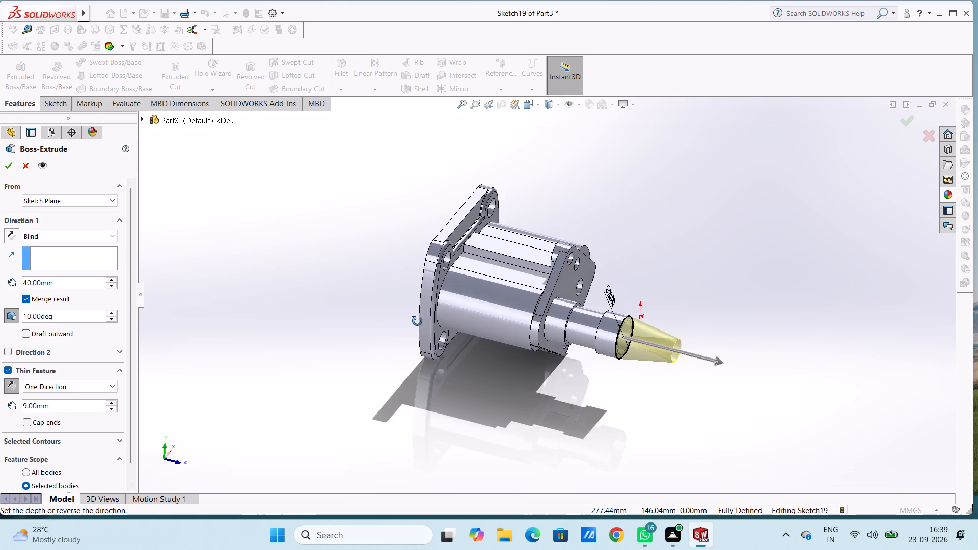
Examine the tapered thin-feature extrusion preview from the end and from the side.
middle_drag(417, 321, 348, 281)
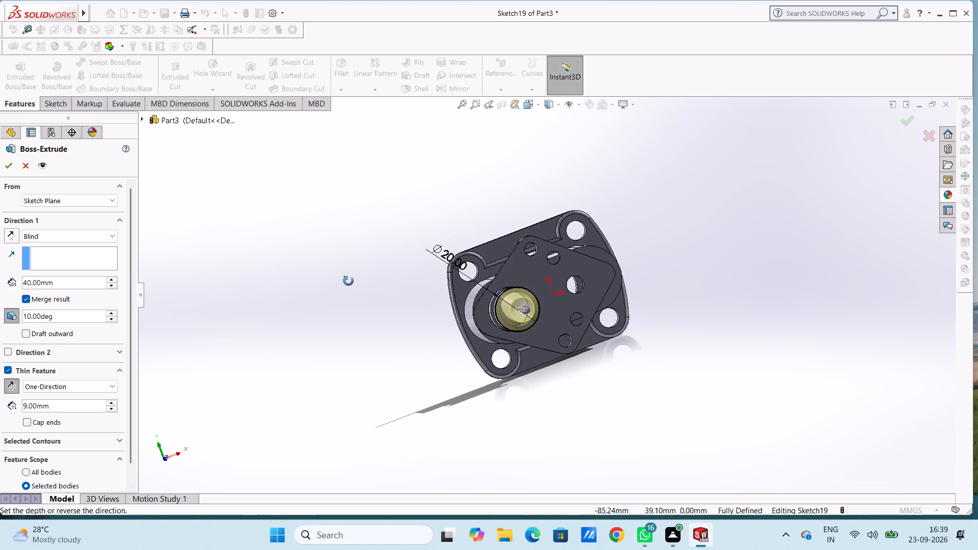
middle_drag(348, 281, 361, 291)
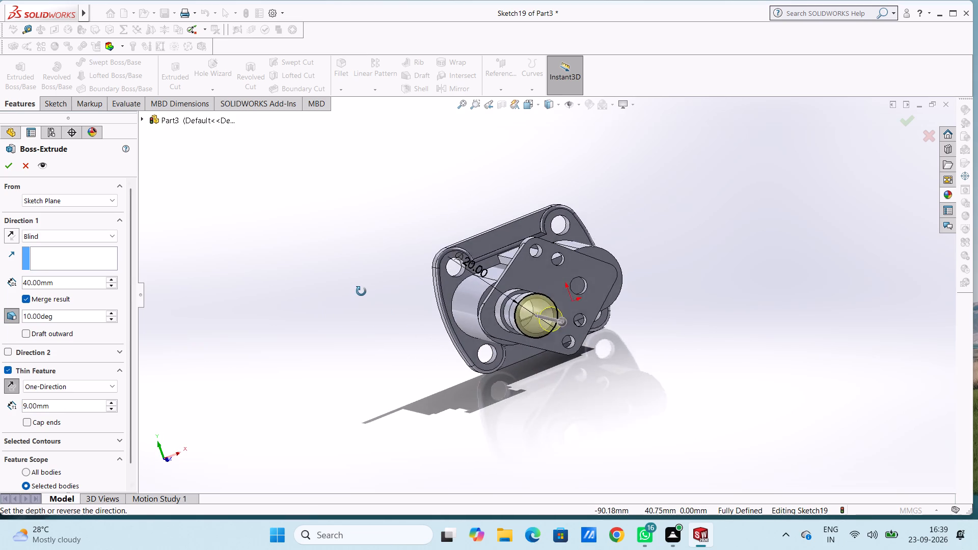
middle_drag(361, 291, 362, 307)
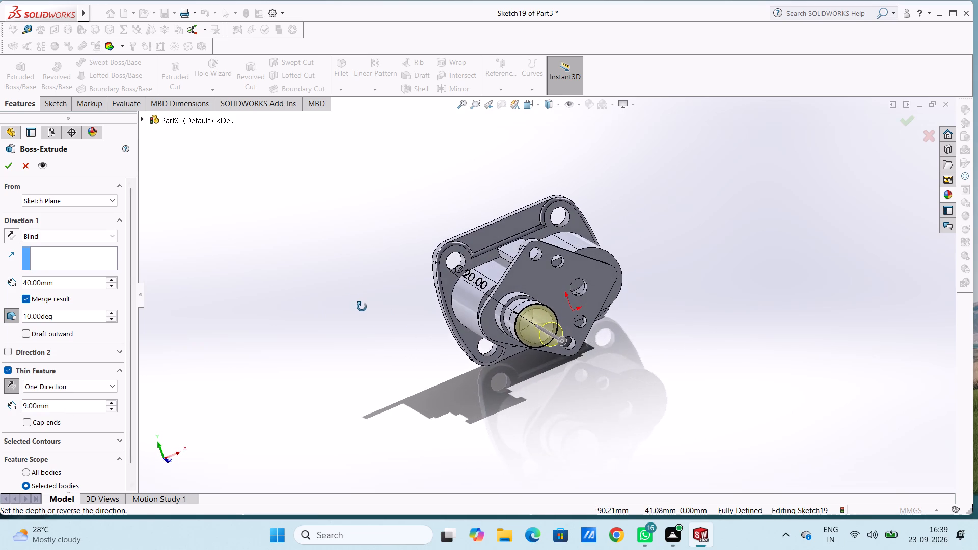
middle_drag(362, 307, 379, 320)
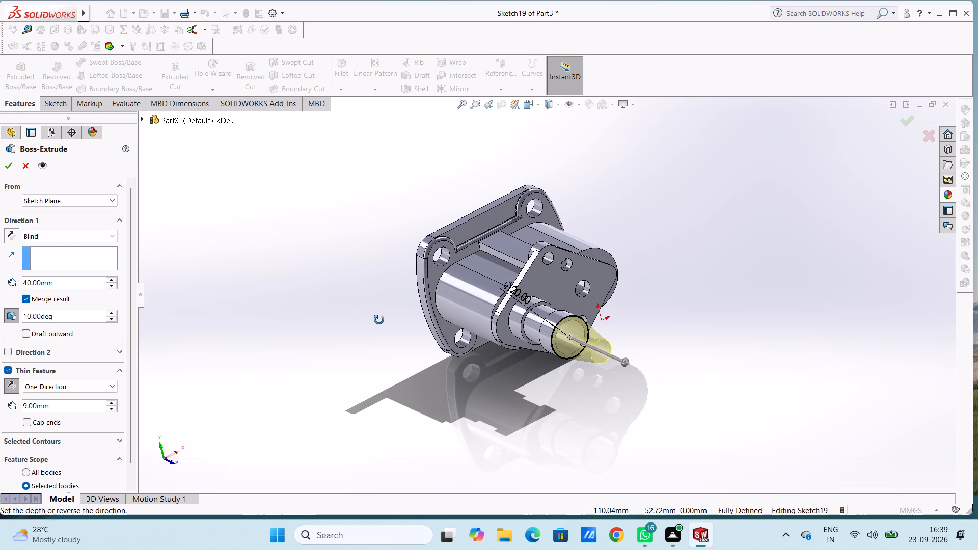
middle_drag(379, 320, 348, 281)
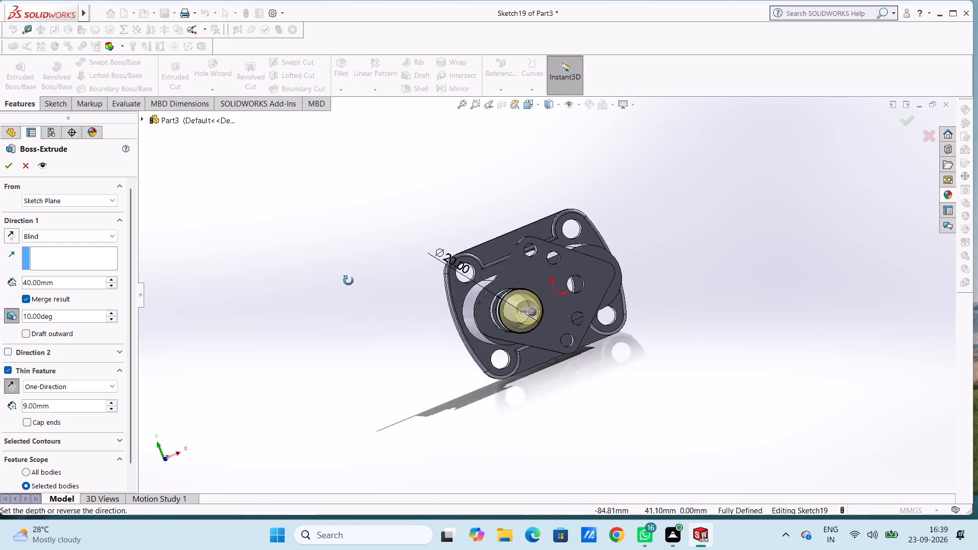
middle_drag(348, 281, 338, 274)
middle_drag(339, 291, 350, 300)
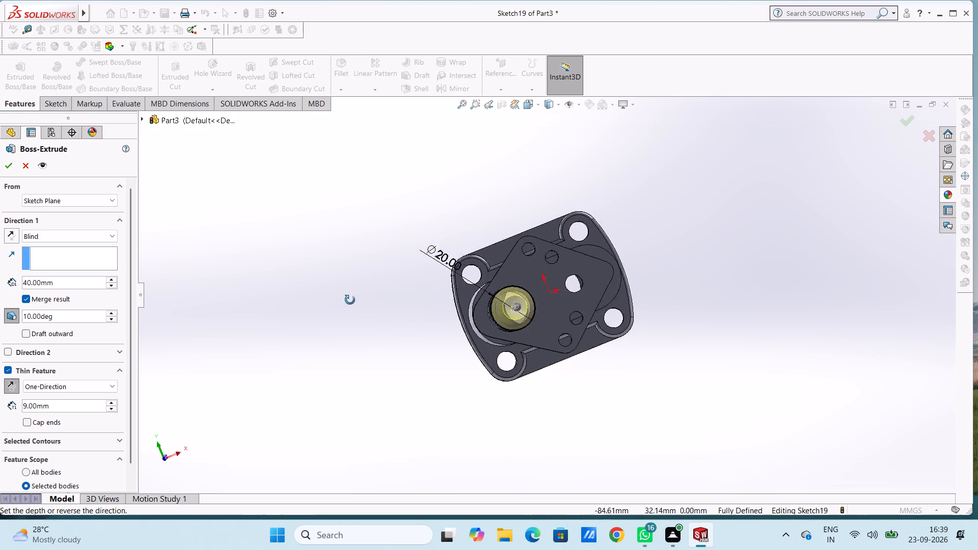
middle_drag(350, 300, 388, 358)
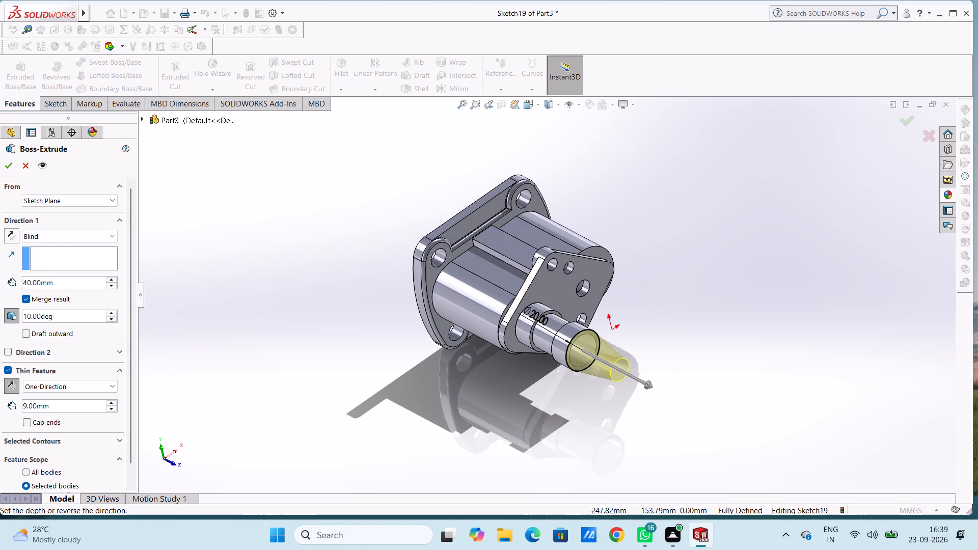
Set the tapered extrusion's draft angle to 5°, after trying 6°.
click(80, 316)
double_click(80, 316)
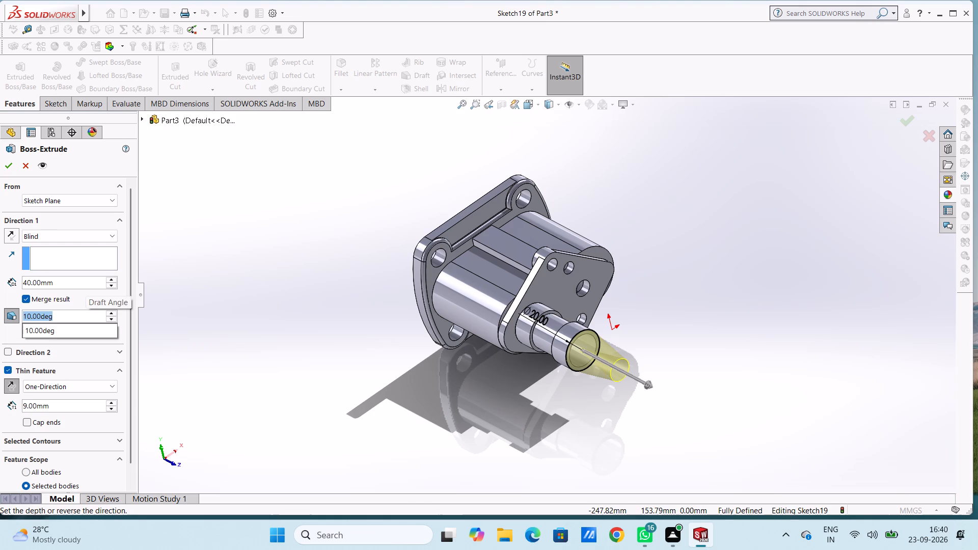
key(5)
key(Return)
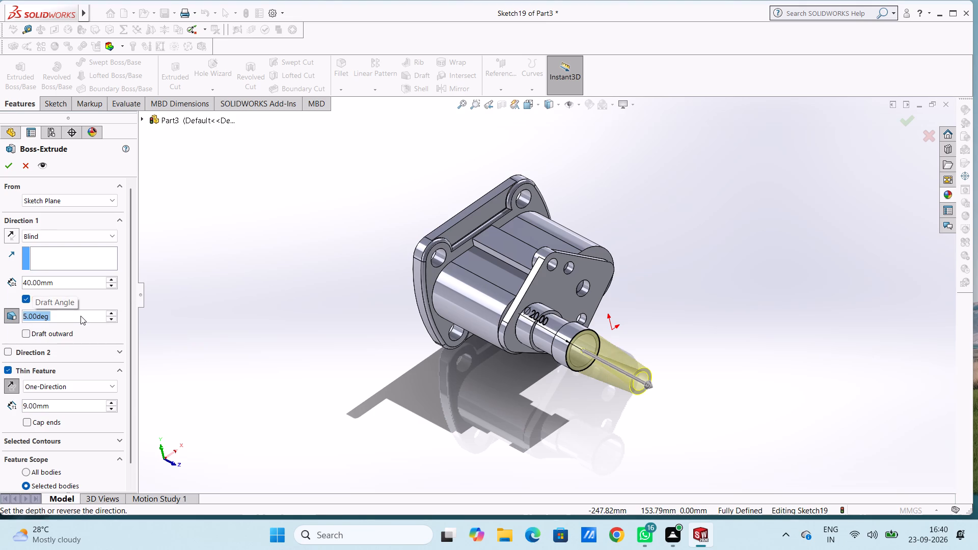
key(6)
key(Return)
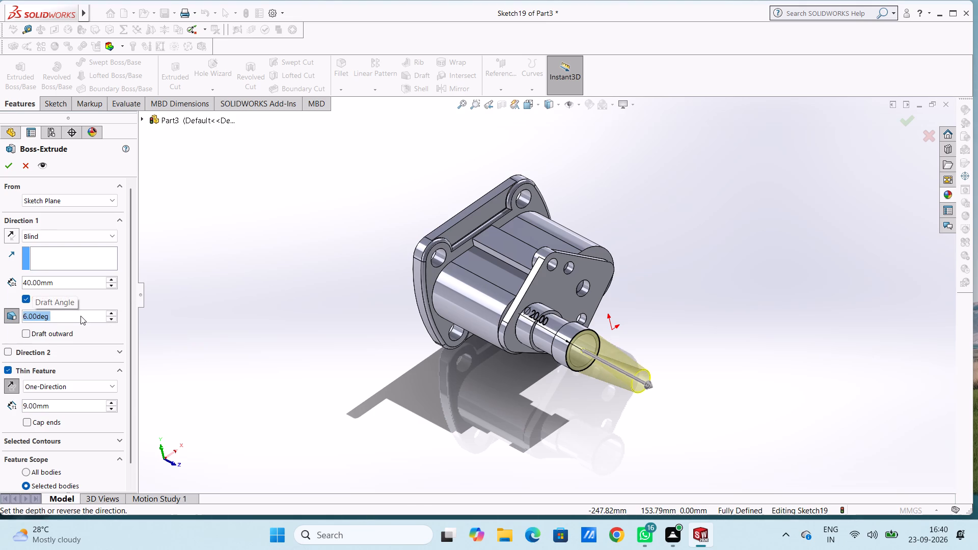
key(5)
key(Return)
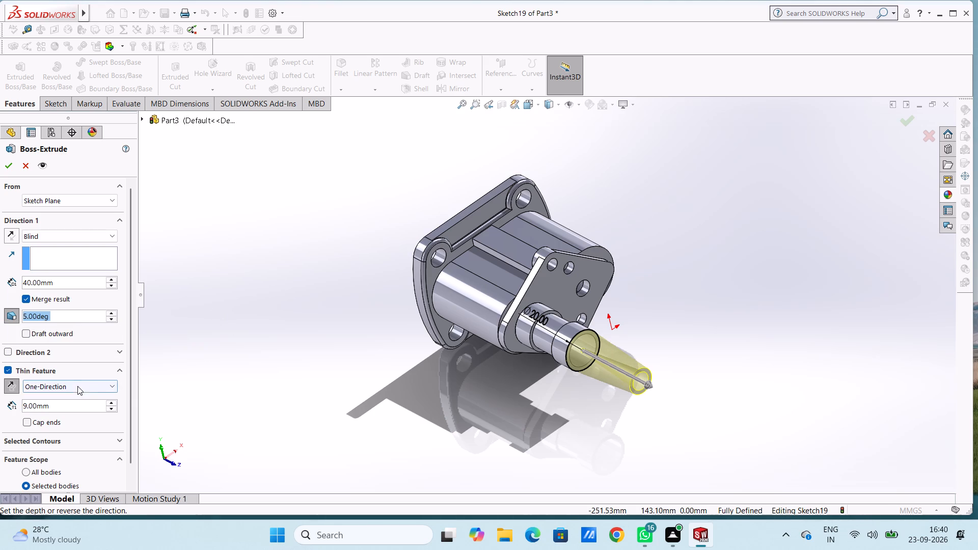
Set the tapered extrusion's depth to 20 mm, after trying 30 mm.
double_click(73, 404)
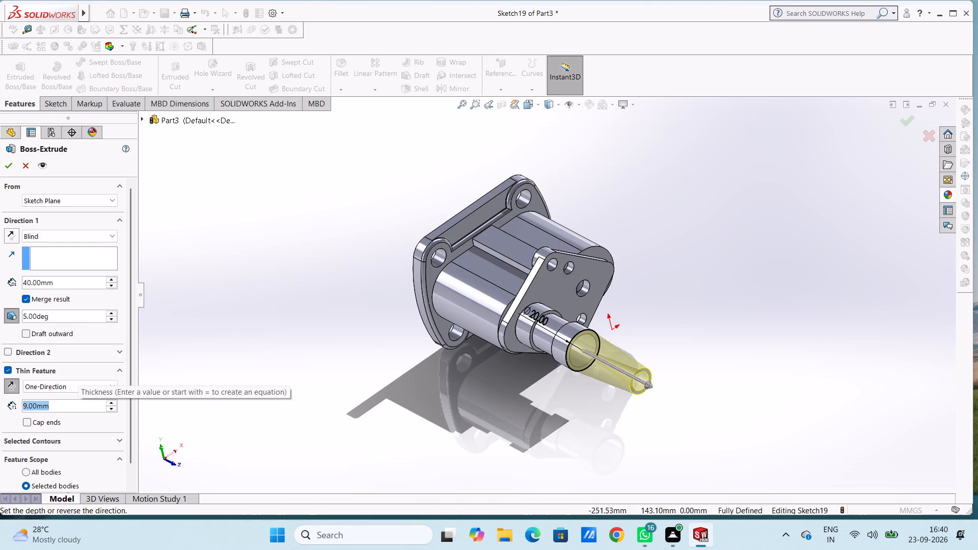
click(67, 278)
double_click(67, 280)
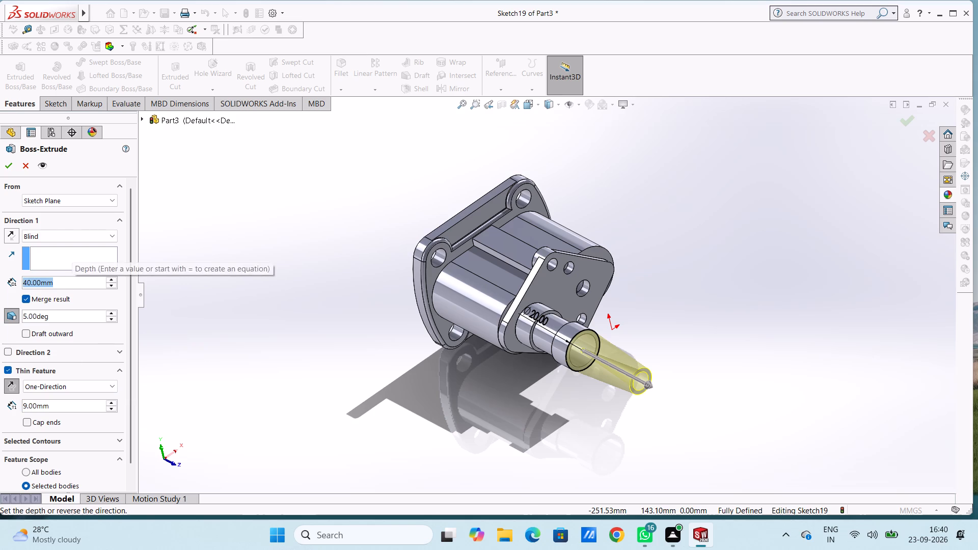
text(30)
key(Return)
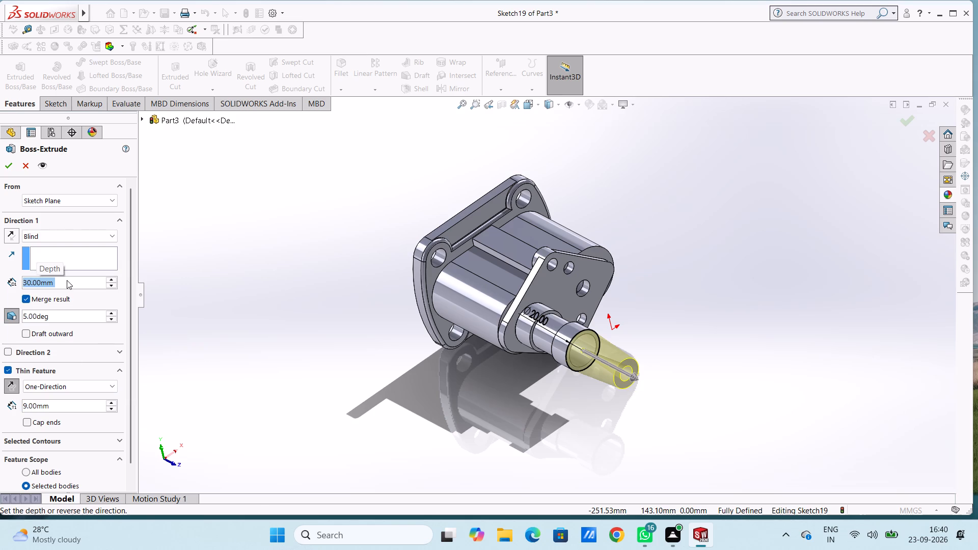
text(20)
key(Return)
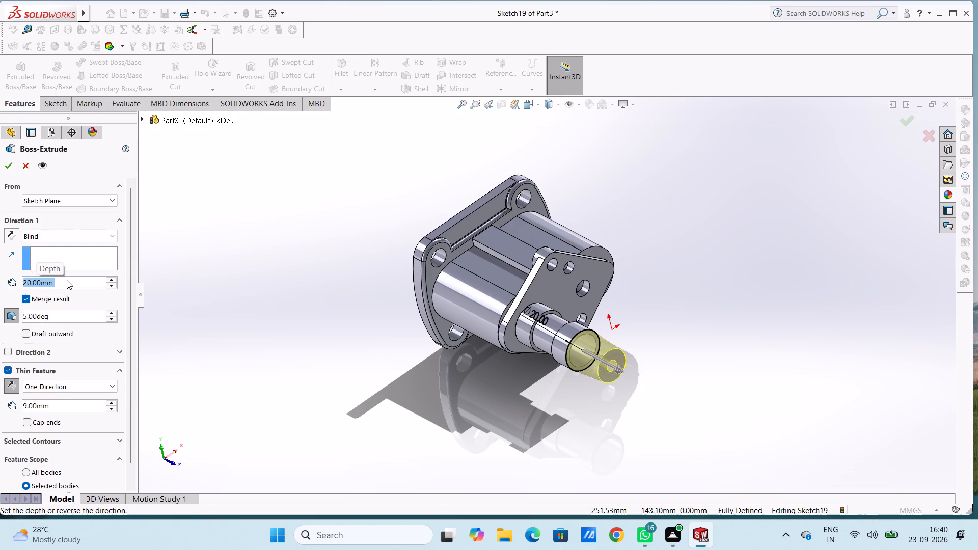
Set the draft angle to 10°, after trying 6° and 7°, and finish the tapered thin extrusion.
double_click(81, 319)
key(6)
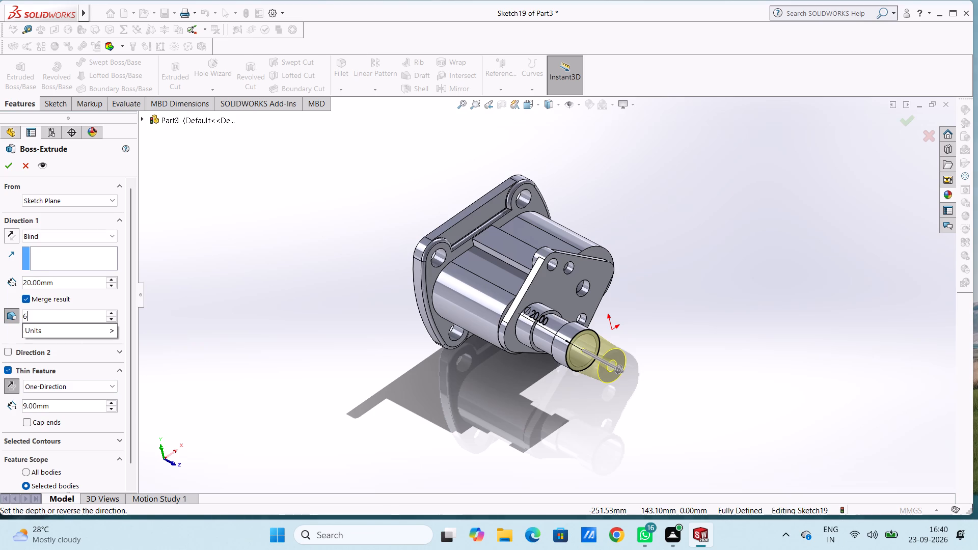
key(Return)
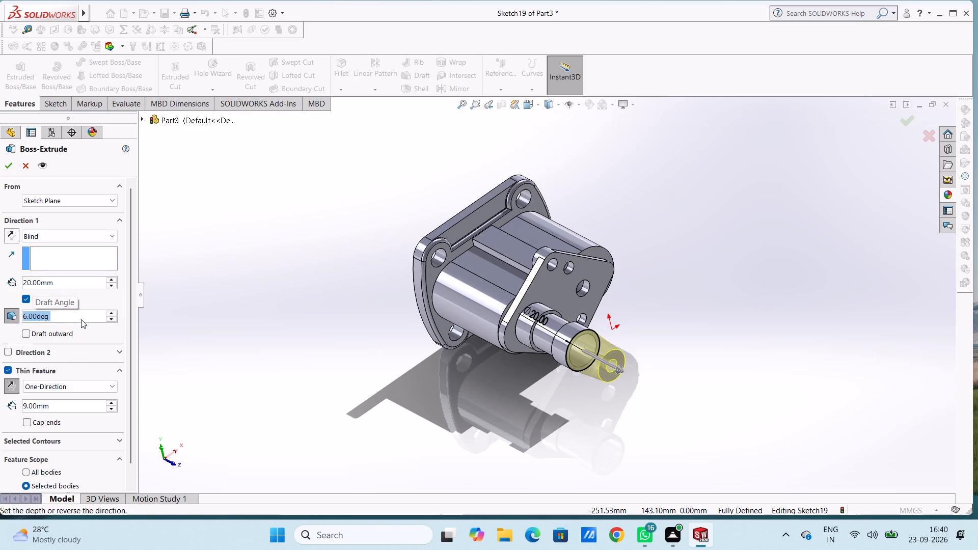
key(7)
key(Return)
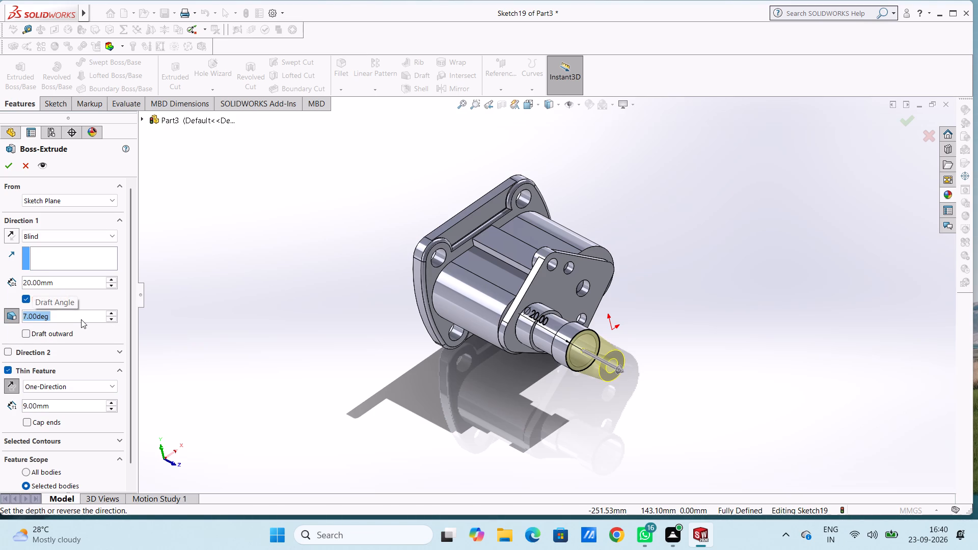
text(10)
key(Return)
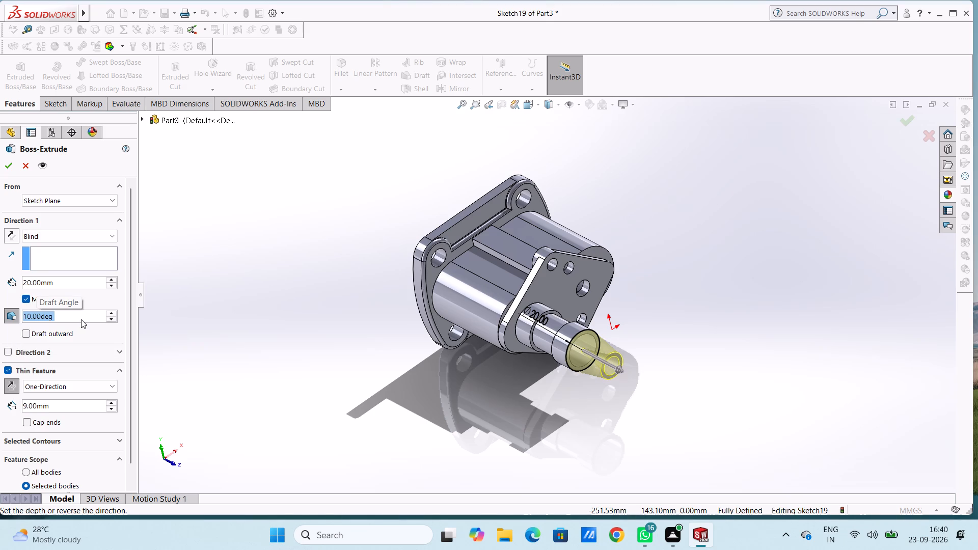
click(11, 163)
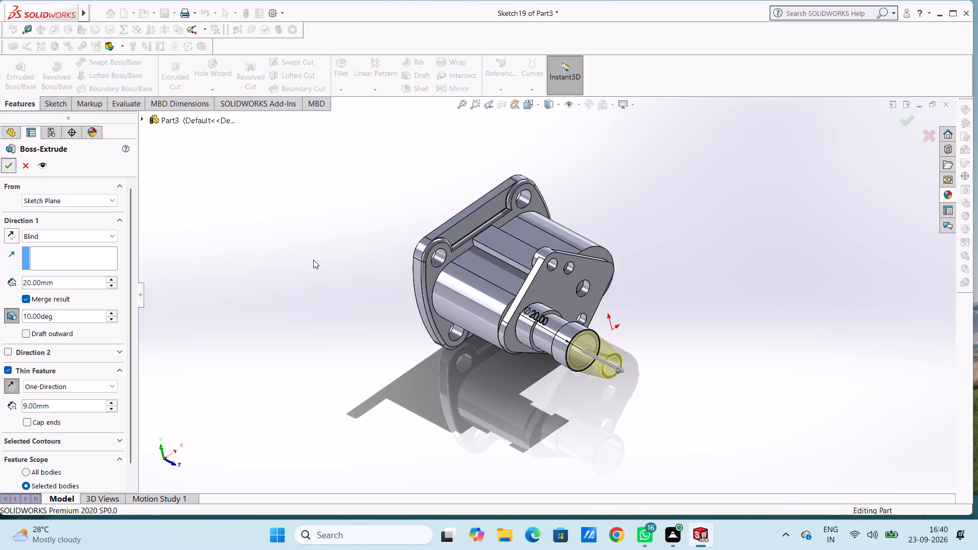
click(314, 262)
Sketch a circle of about 4.5 mm radius, centred on the boss axis, on the tapered tip's end face.
middle_drag(315, 288, 262, 248)
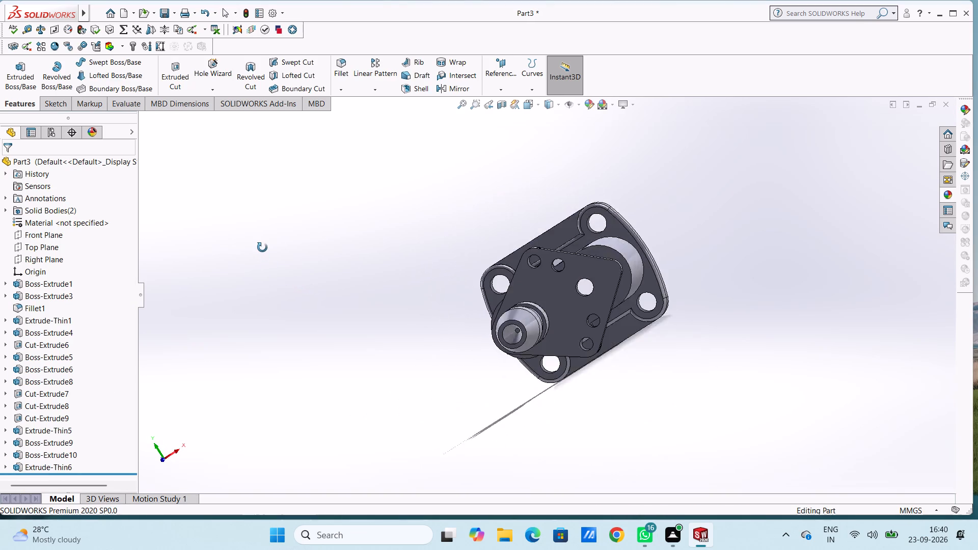
middle_drag(262, 248, 297, 270)
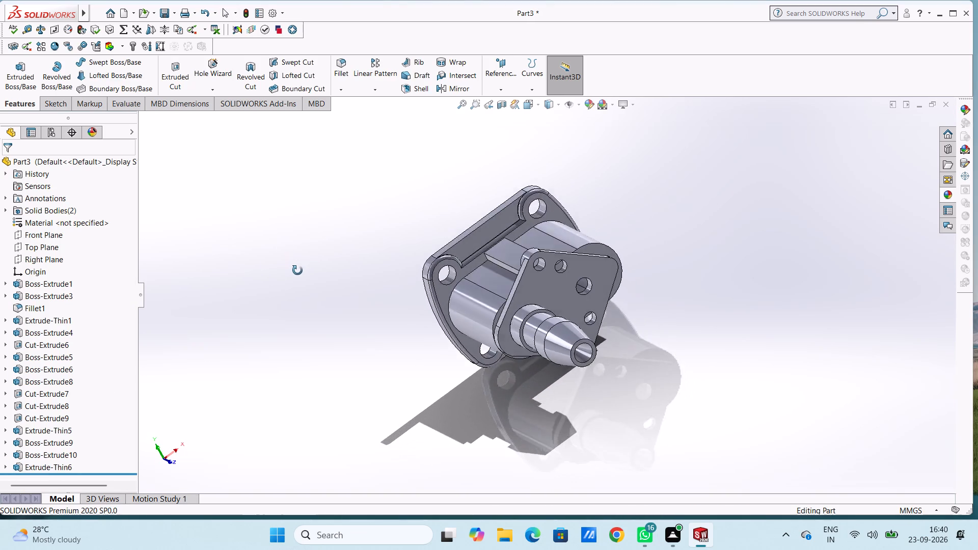
middle_drag(297, 270, 295, 284)
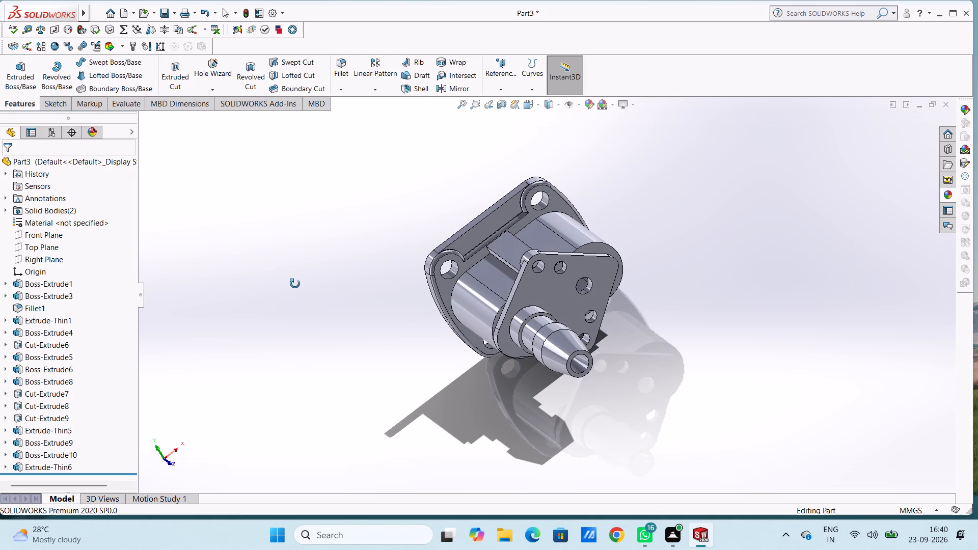
middle_drag(295, 284, 273, 251)
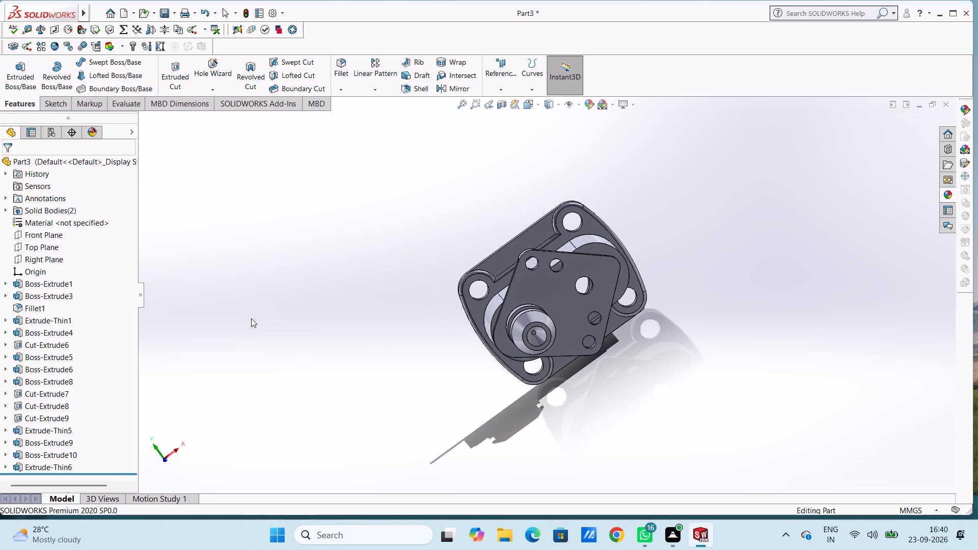
key(ctrl+1)
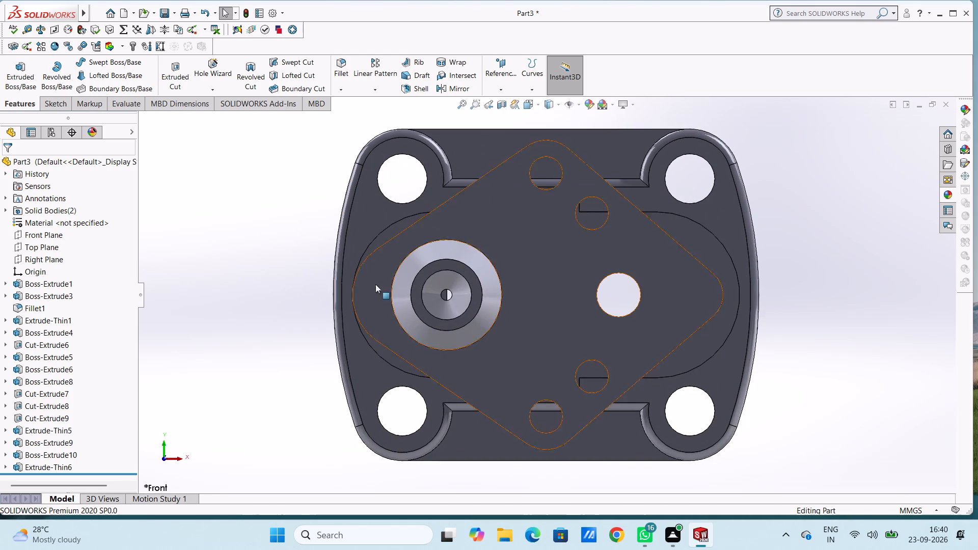
click(422, 274)
click(466, 243)
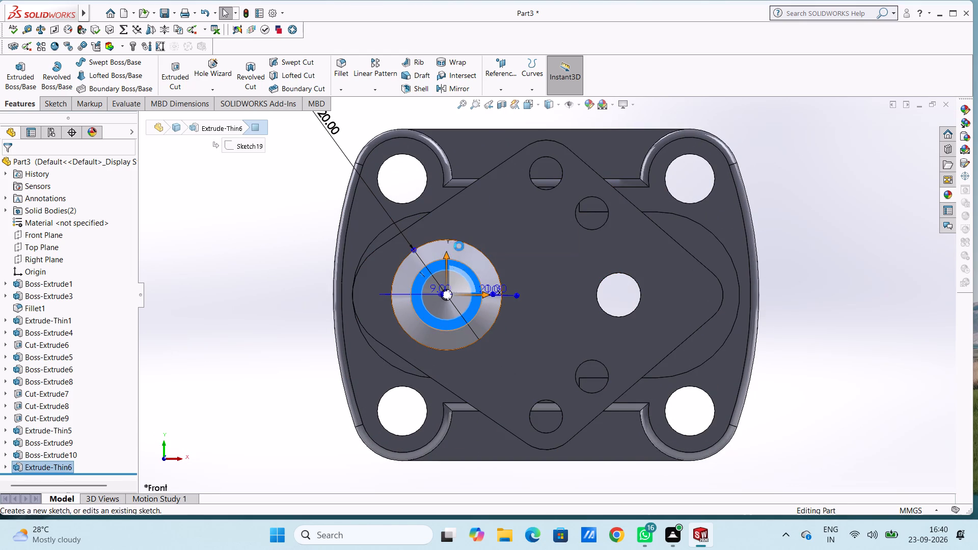
click(230, 262)
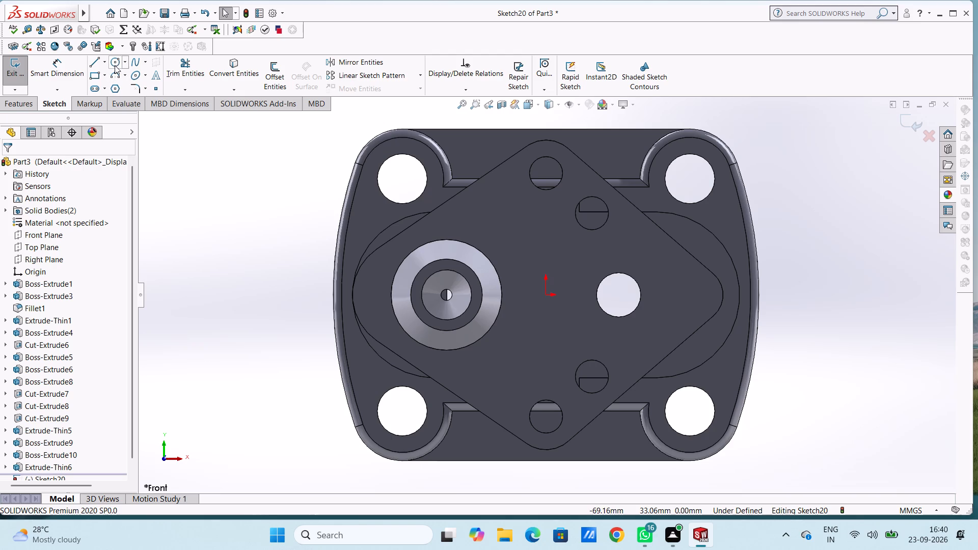
click(115, 65)
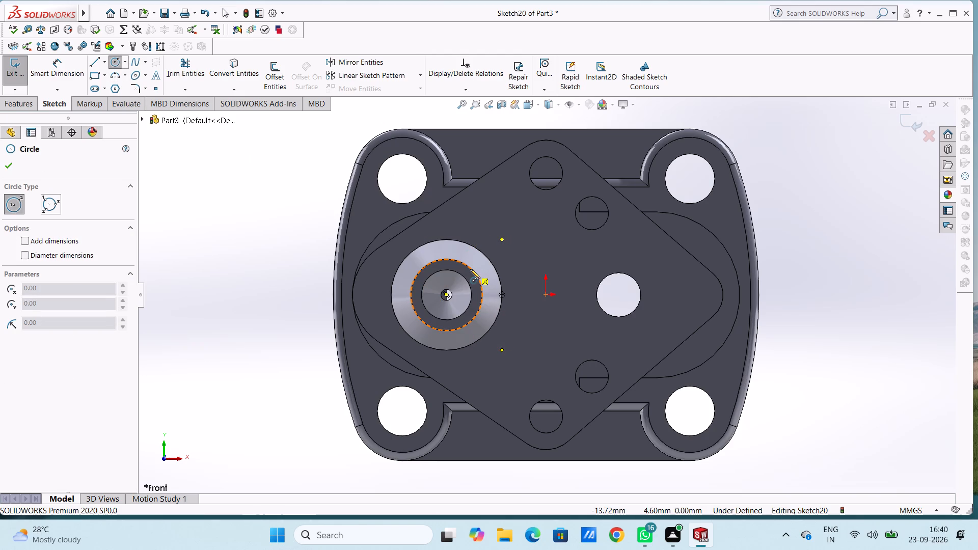
click(446, 294)
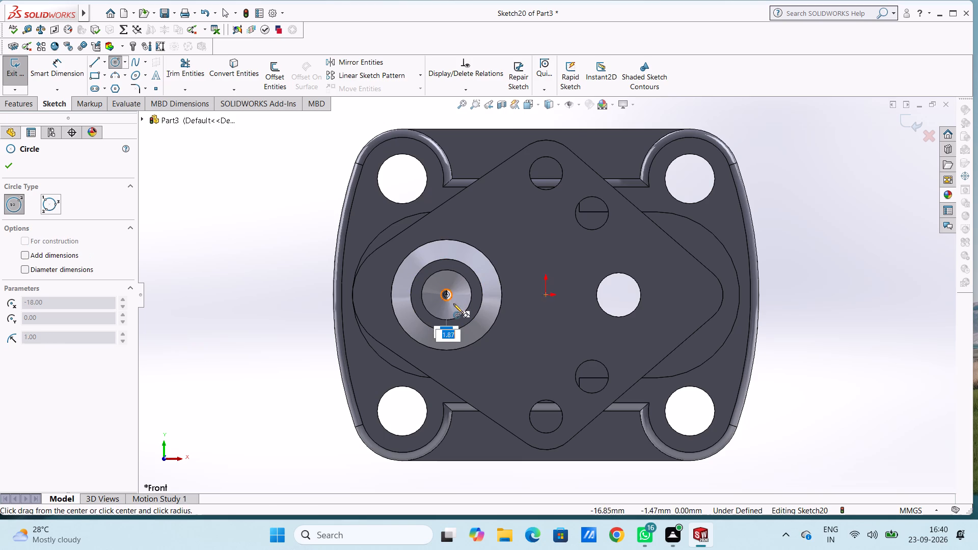
click(461, 315)
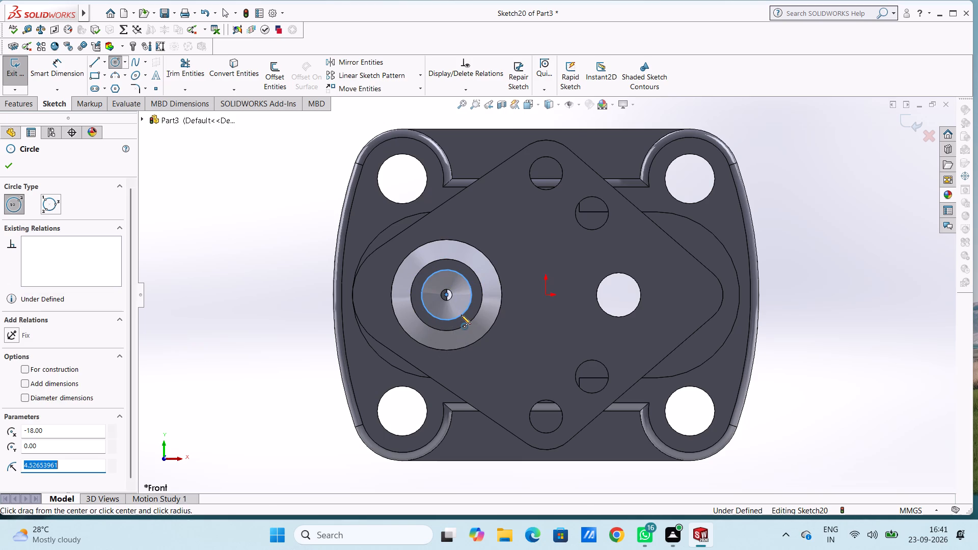
key(Escape)
key(Escape)
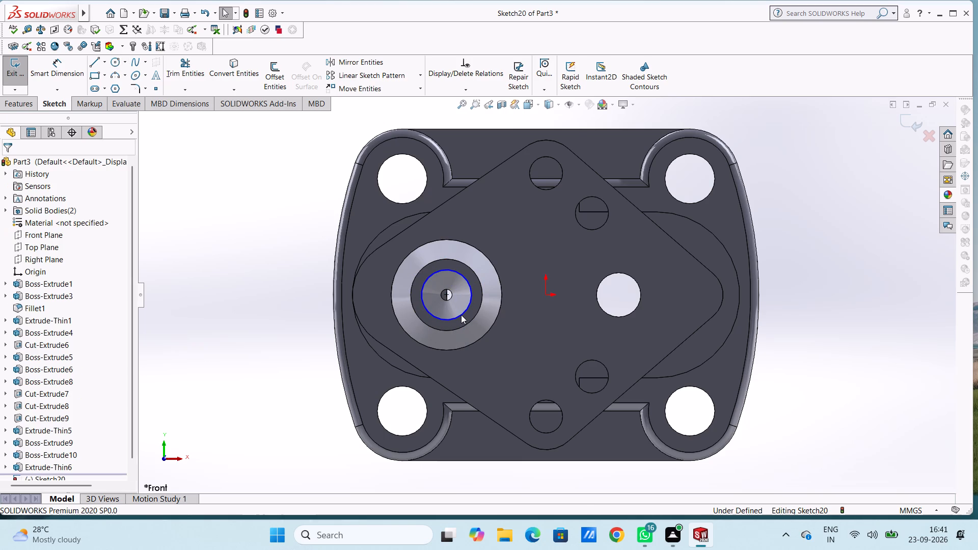
Cut-extrude the circle 30 mm deep into the tapered boss as a straight bore.
scroll(461, 315, up, 2)
middle_drag(347, 259, 298, 343)
click(16, 108)
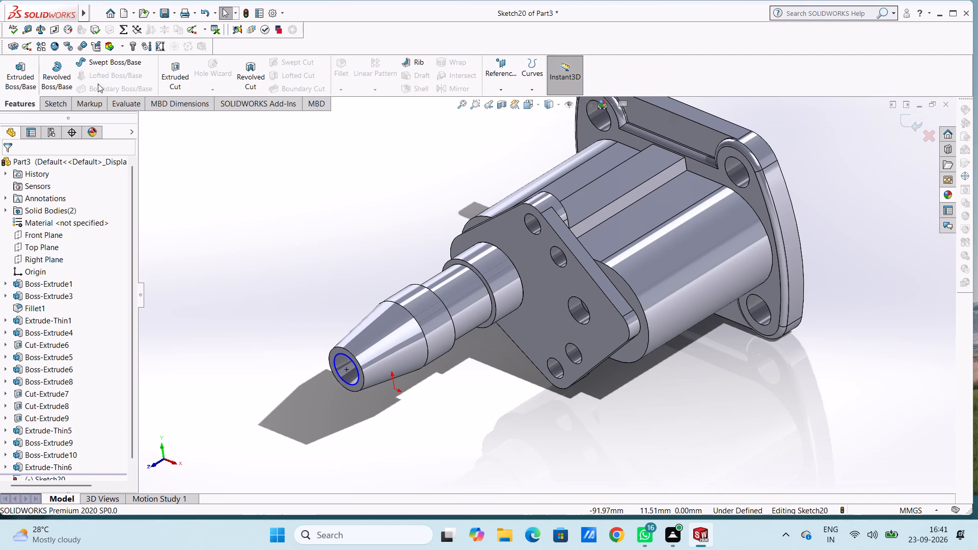
click(179, 74)
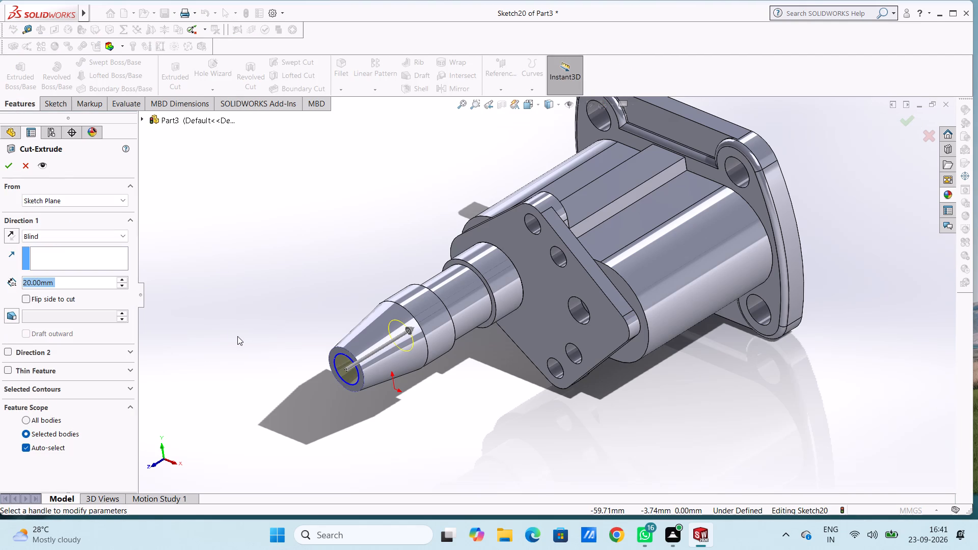
text(30)
key(Return)
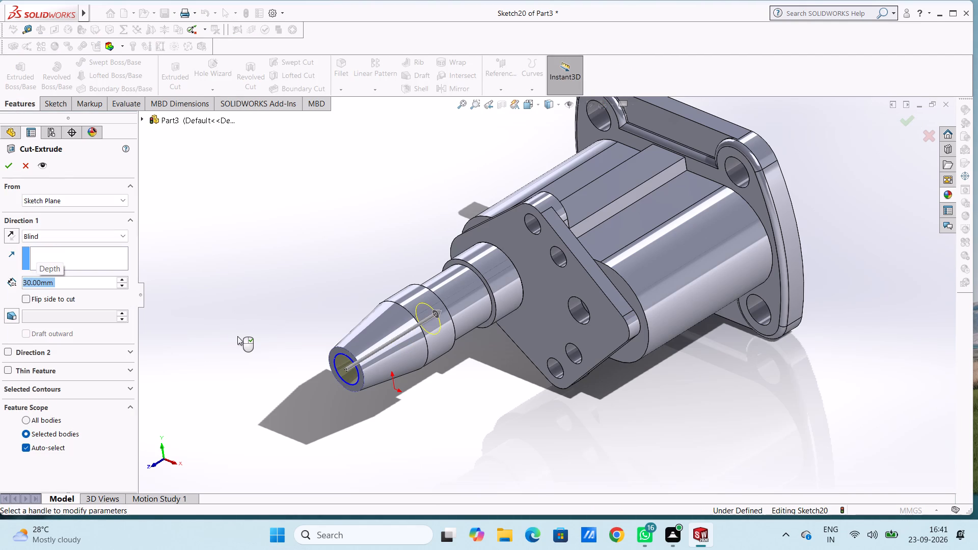
click(6, 165)
click(272, 208)
middle_drag(305, 231, 341, 170)
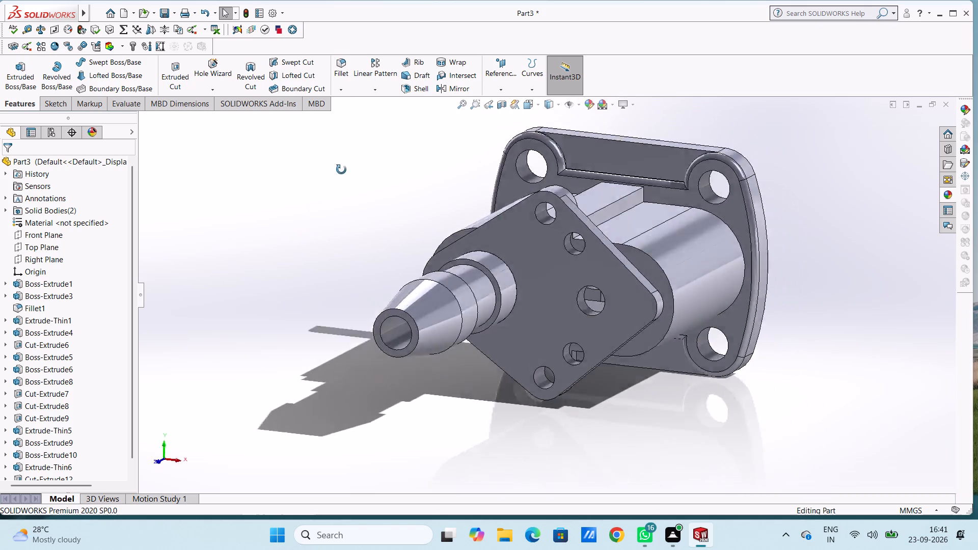
Create a reference plane offset 133 mm from the Top Plane.
middle_drag(341, 170, 335, 215)
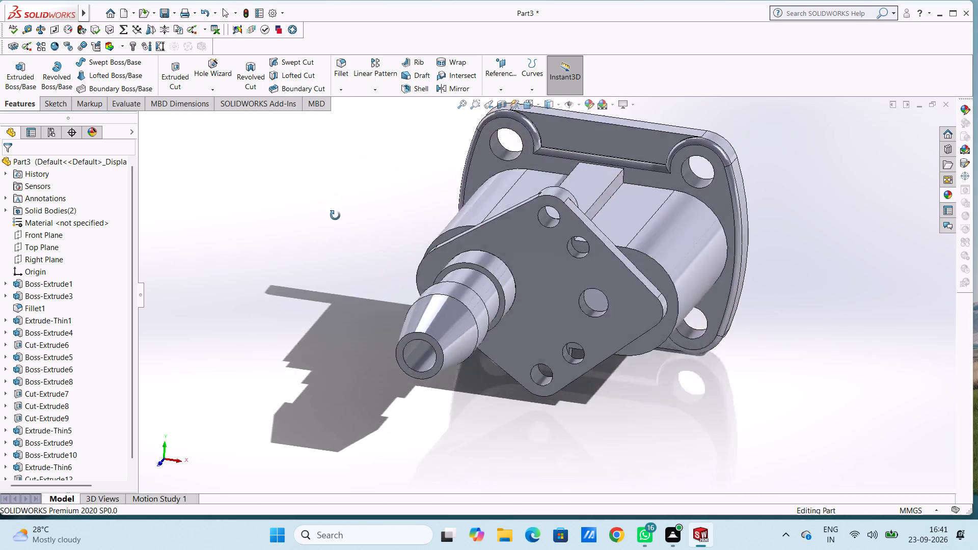
middle_drag(335, 215, 329, 238)
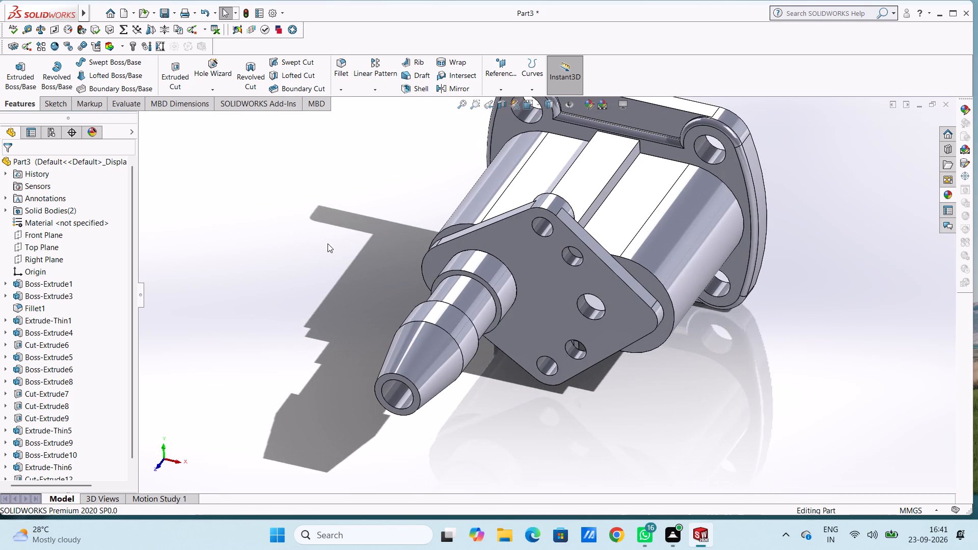
key(ctrl+5)
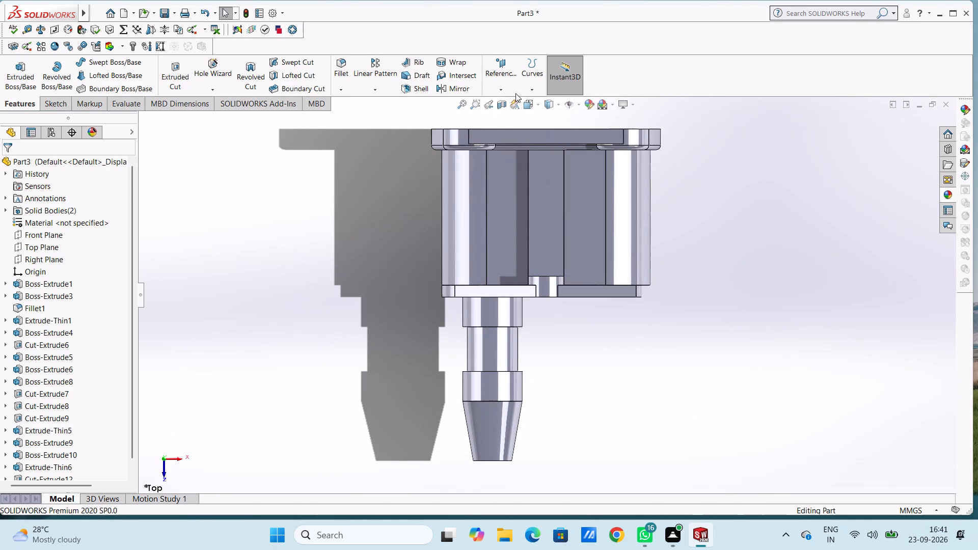
click(506, 68)
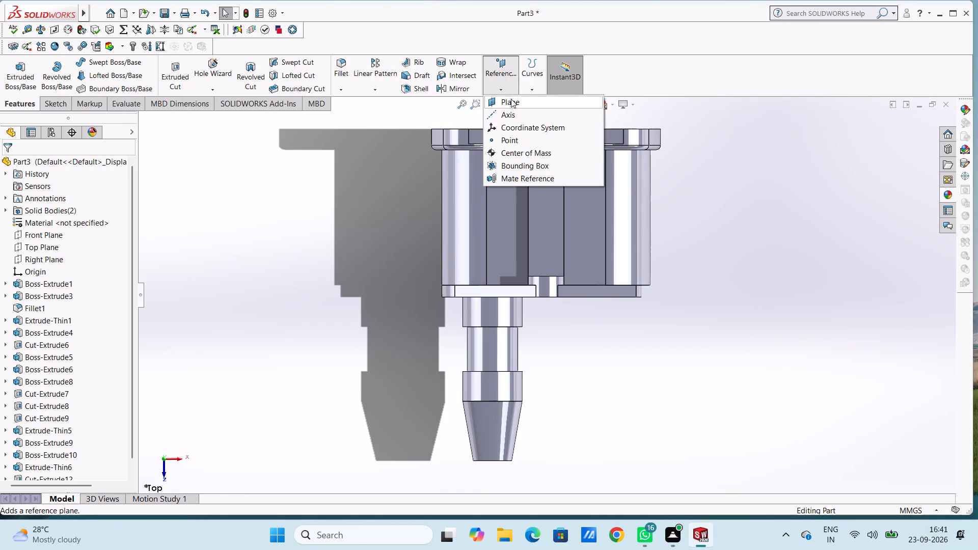
click(511, 99)
click(177, 115)
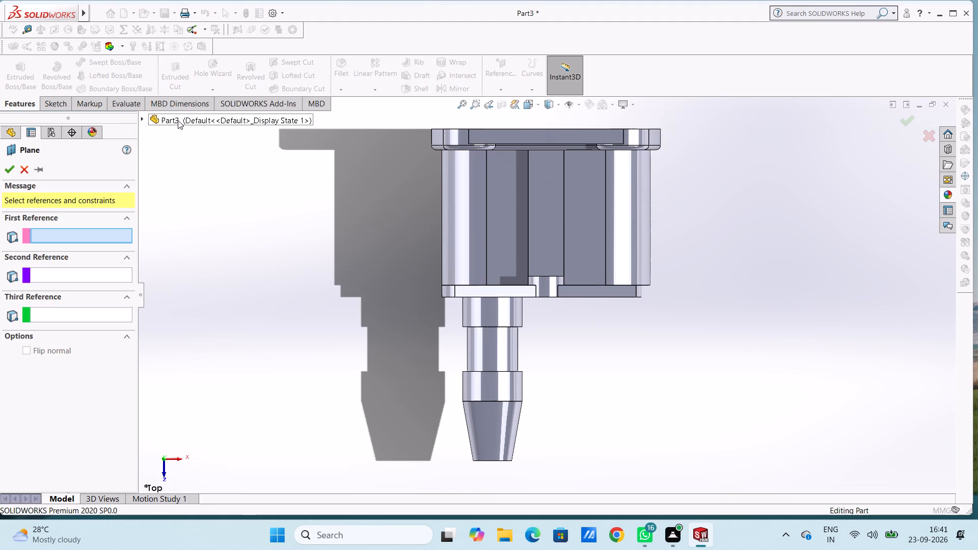
click(197, 207)
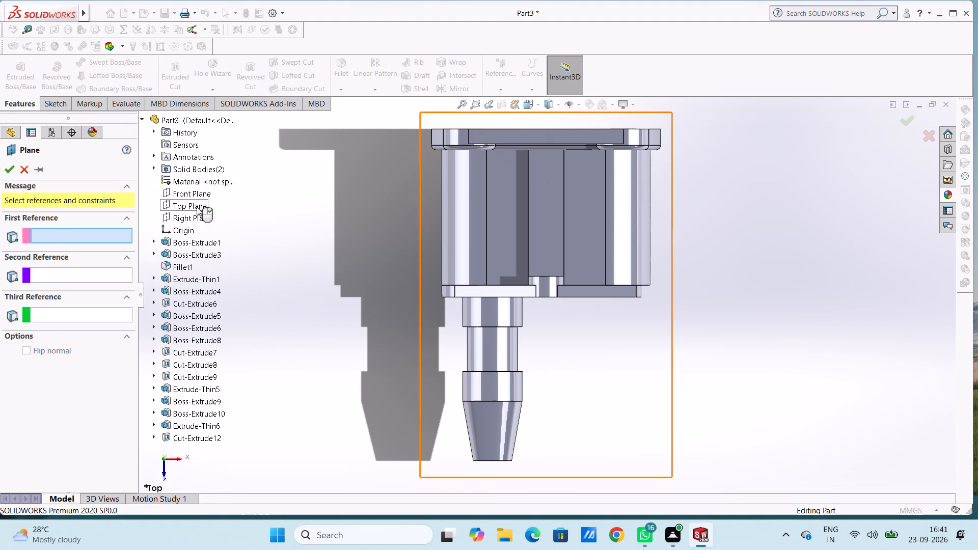
scroll(383, 307, up, 2)
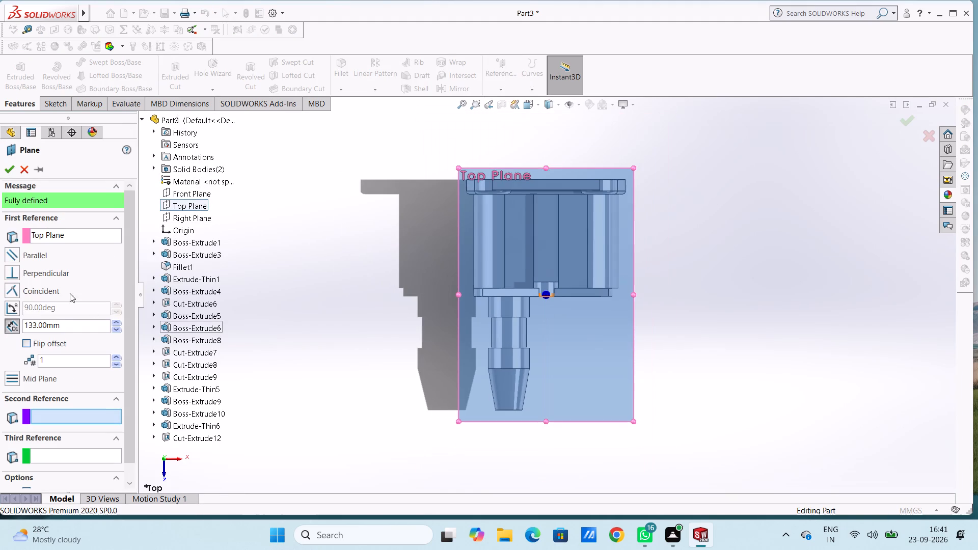
click(8, 168)
click(313, 293)
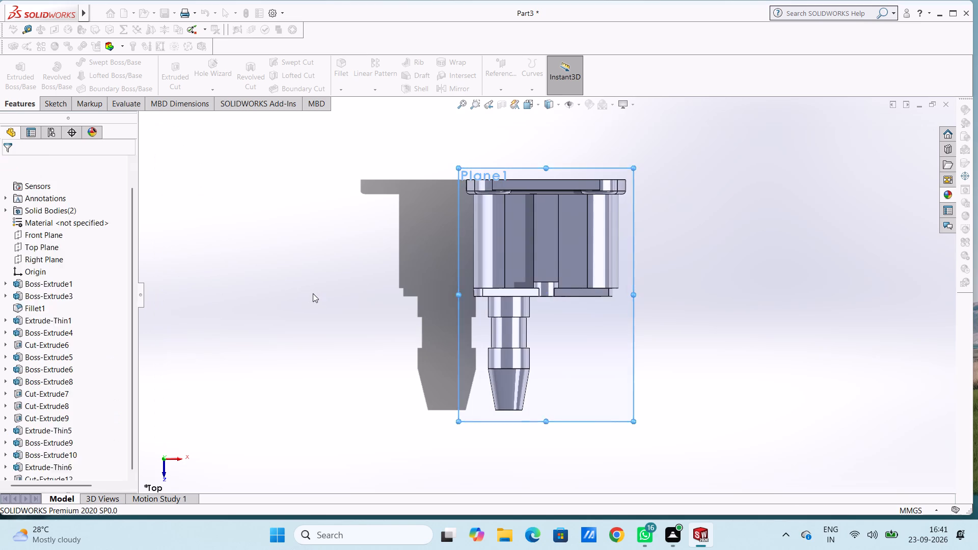
Sketch a circle of 2.5 mm radius on the new offset plane, centred on the tapered tip's axis.
middle_drag(358, 342, 372, 315)
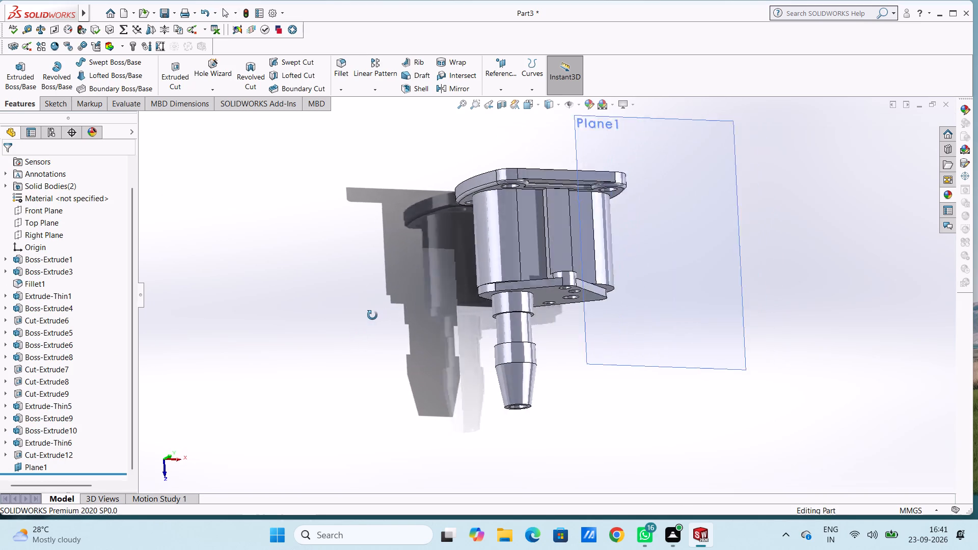
middle_drag(372, 315, 348, 341)
scroll(348, 341, up, 1)
key(ctrl+5)
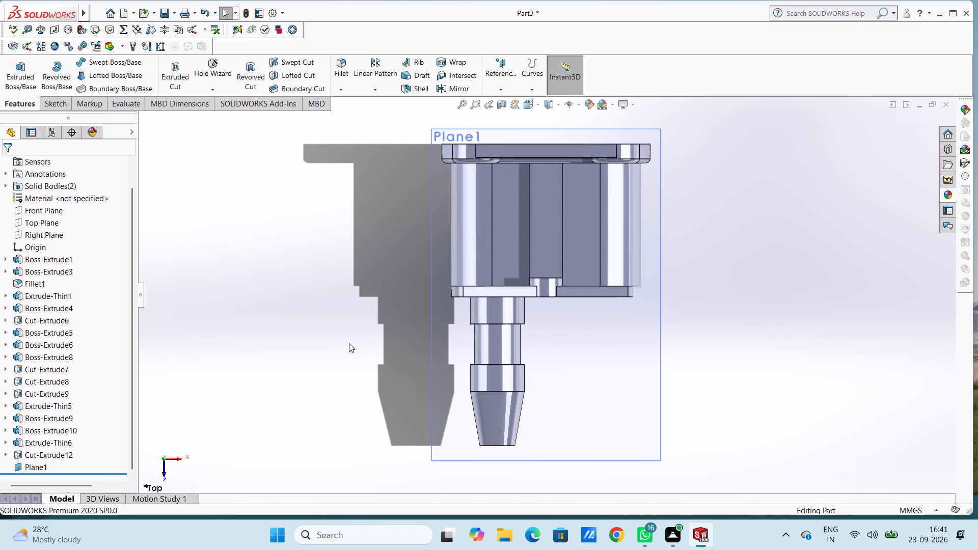
click(432, 407)
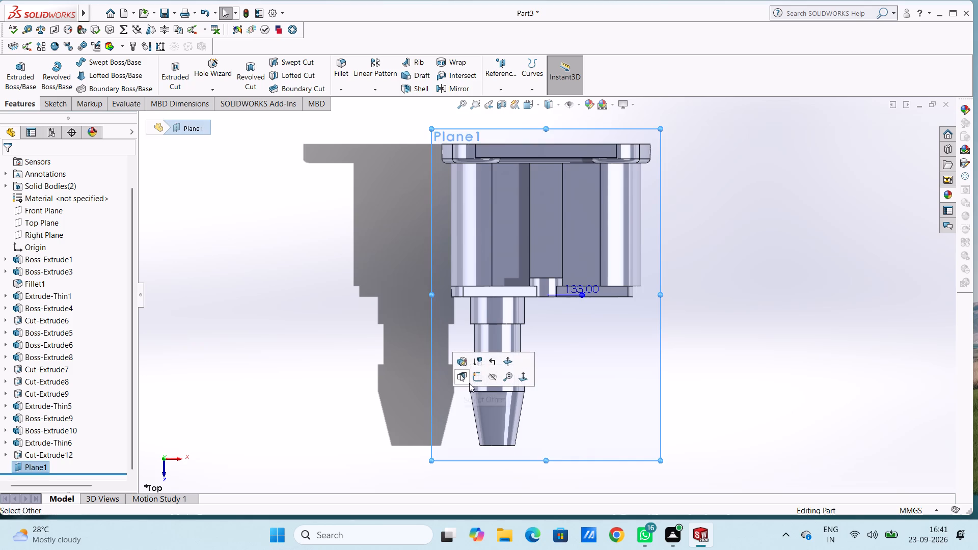
click(476, 377)
click(344, 376)
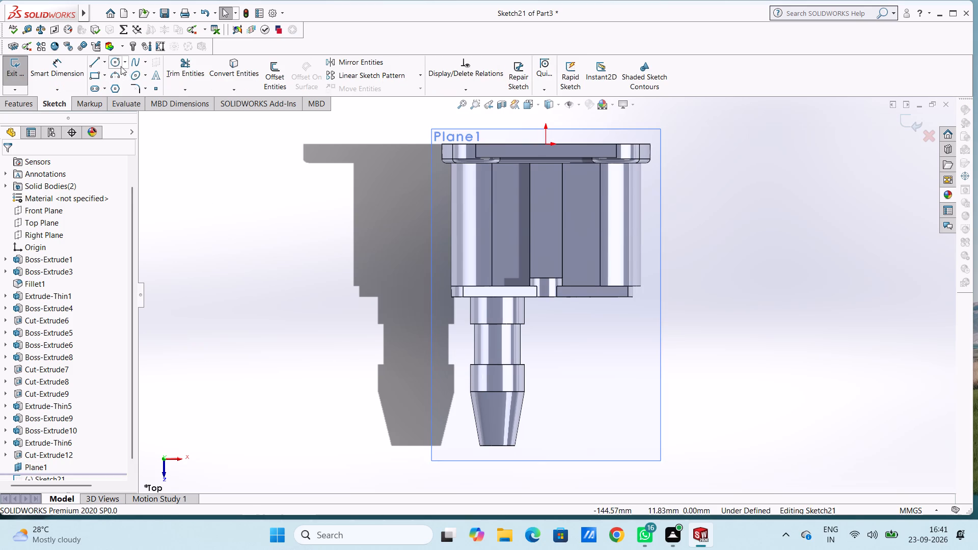
click(115, 62)
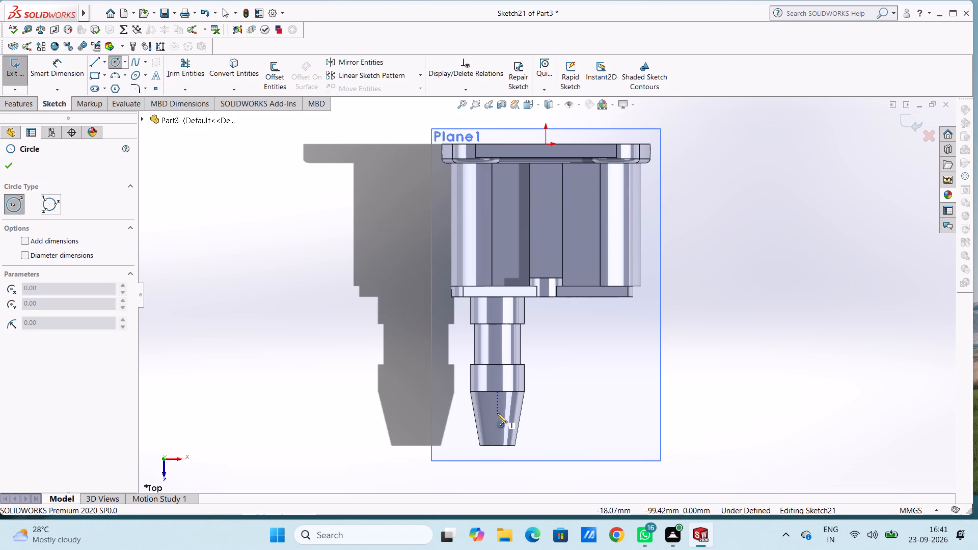
click(497, 409)
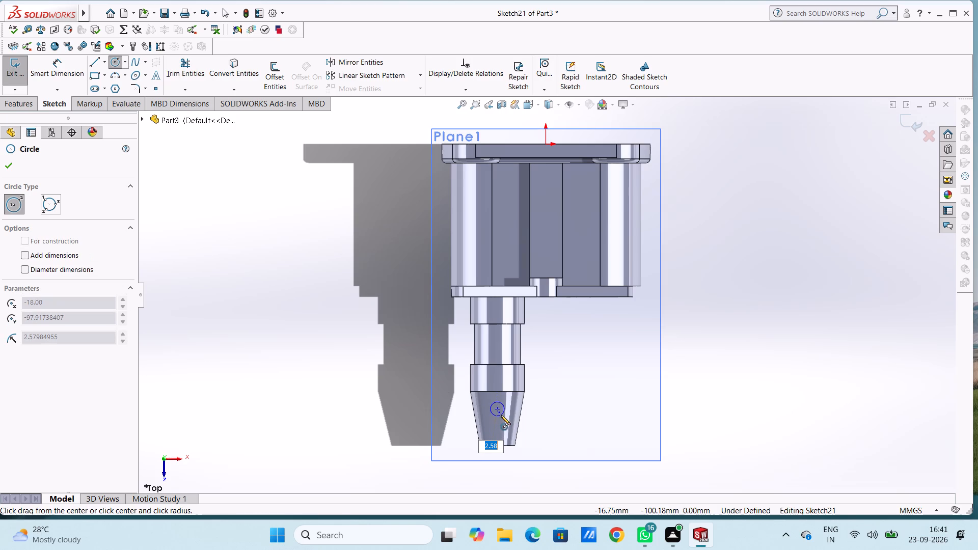
text(2.5)
key(Return)
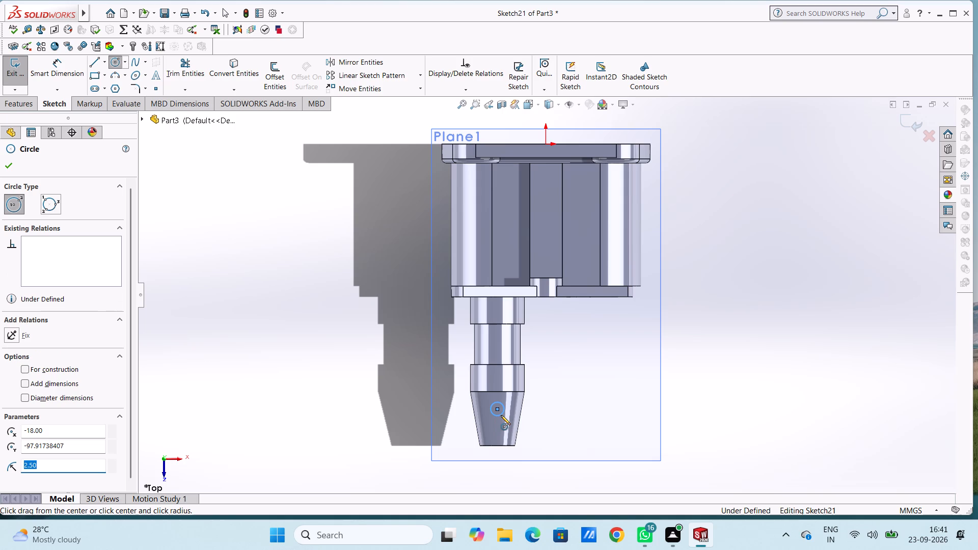
Dimension the circle's diameter at 5 mm.
click(51, 60)
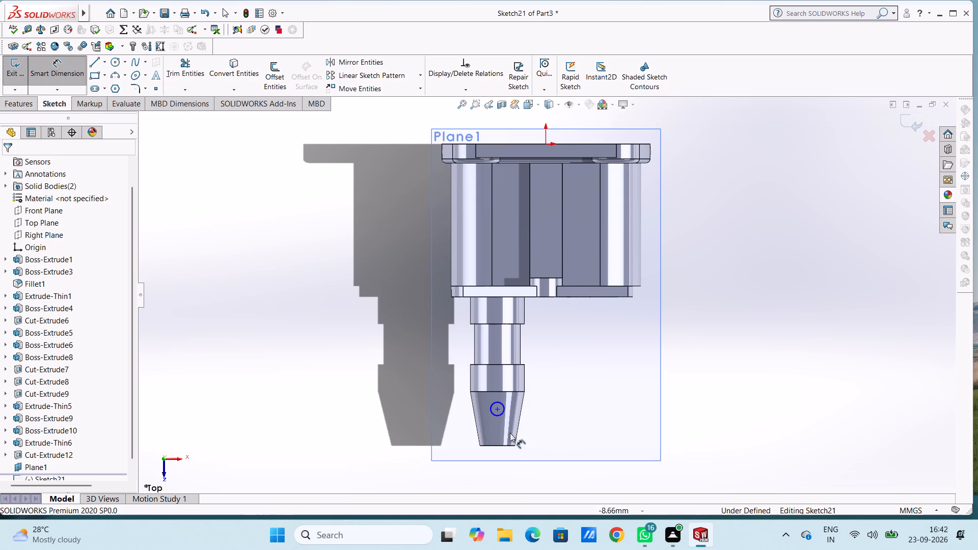
click(495, 417)
click(772, 428)
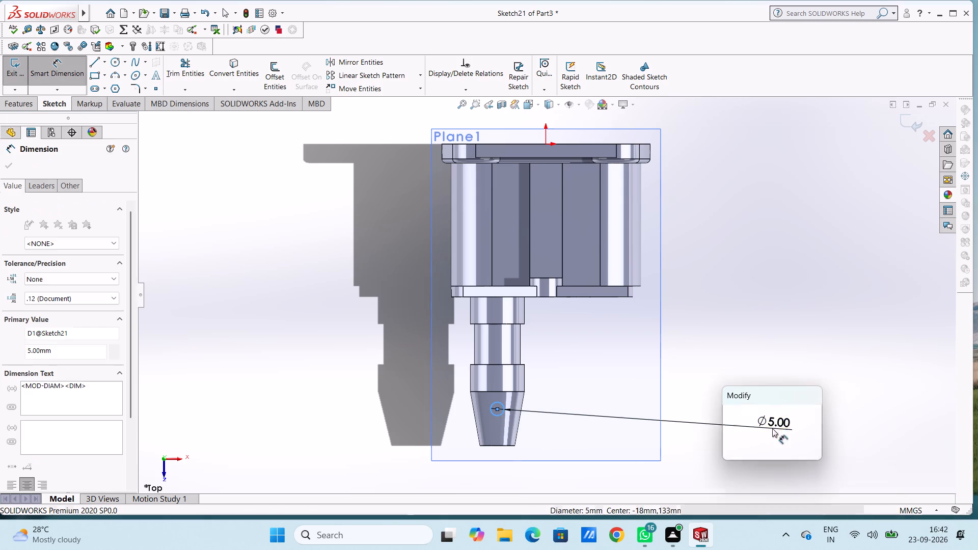
click(730, 411)
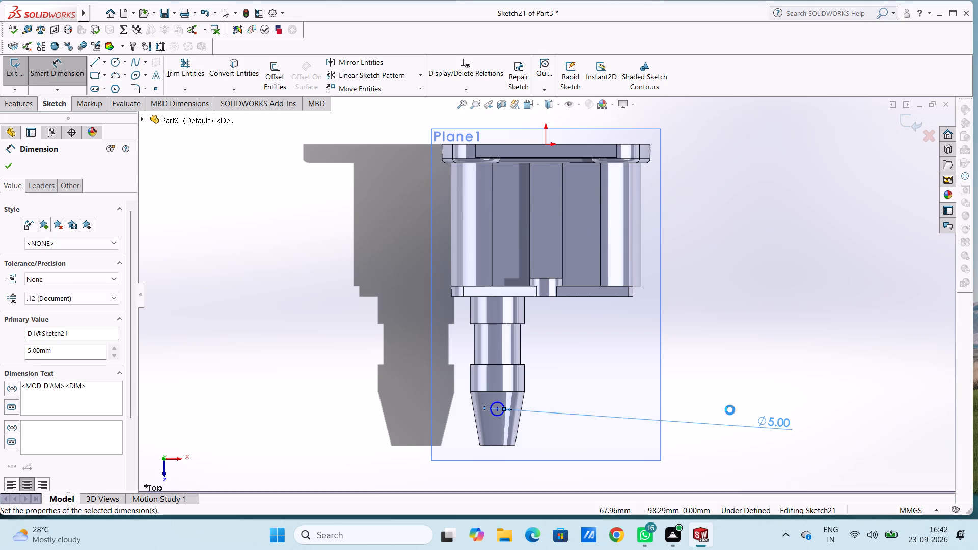
key(Escape)
key(Escape)
Cut-extrude the 5 mm circle 500 mm deep, as a cross hole through the tapered tip.
middle_drag(743, 394, 716, 371)
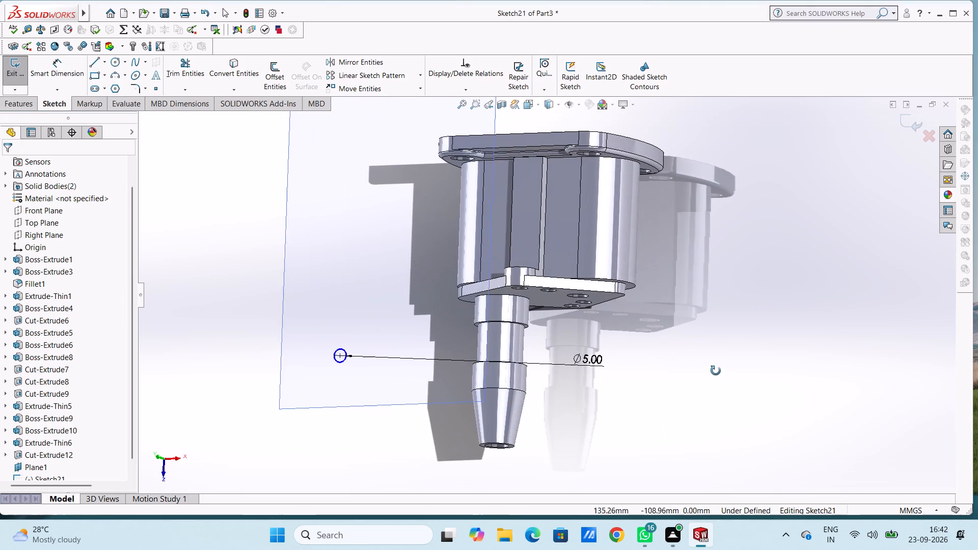
middle_drag(716, 371, 715, 371)
click(29, 105)
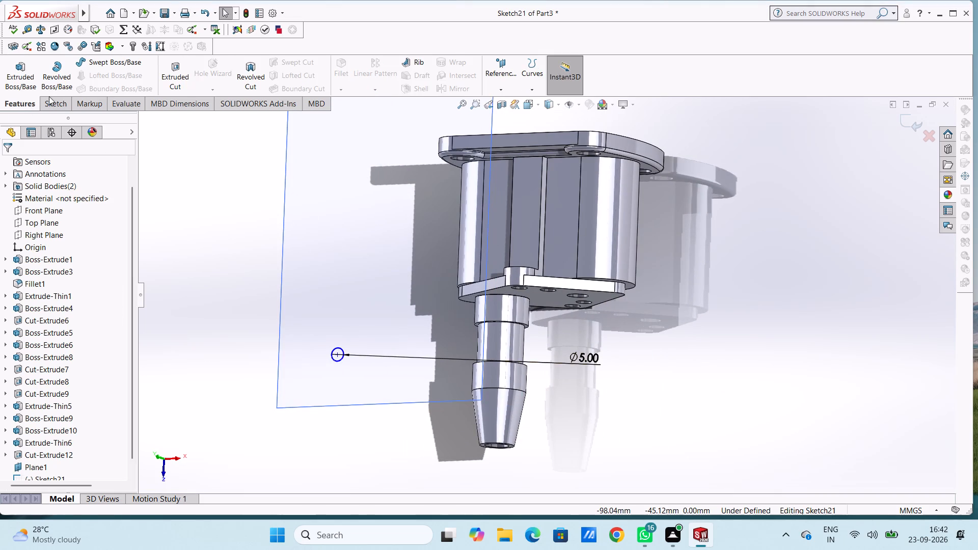
click(172, 69)
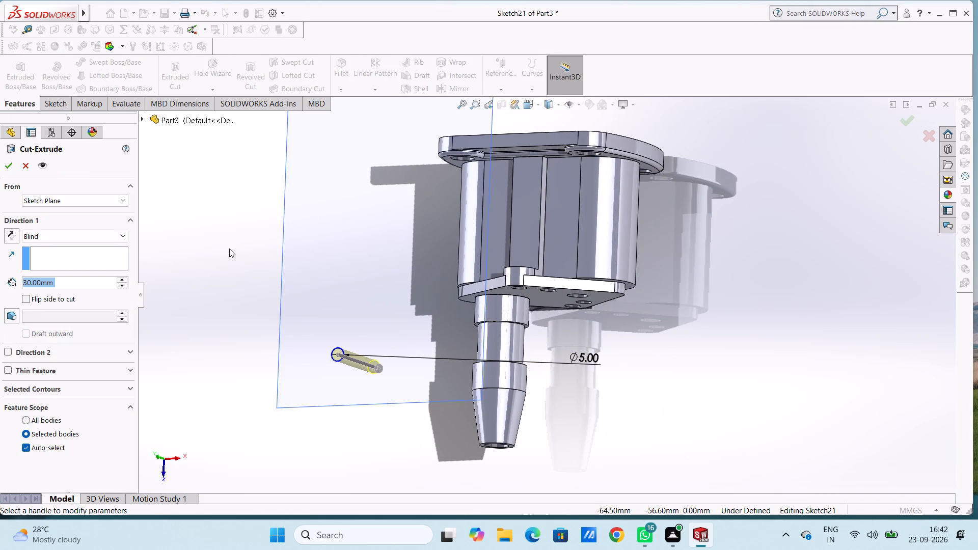
text(500)
key(Return)
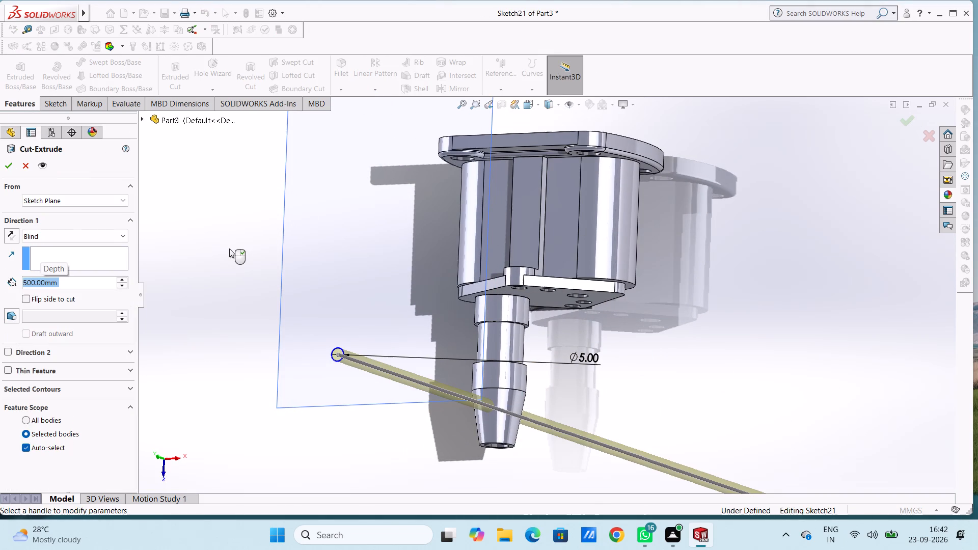
click(9, 163)
click(194, 245)
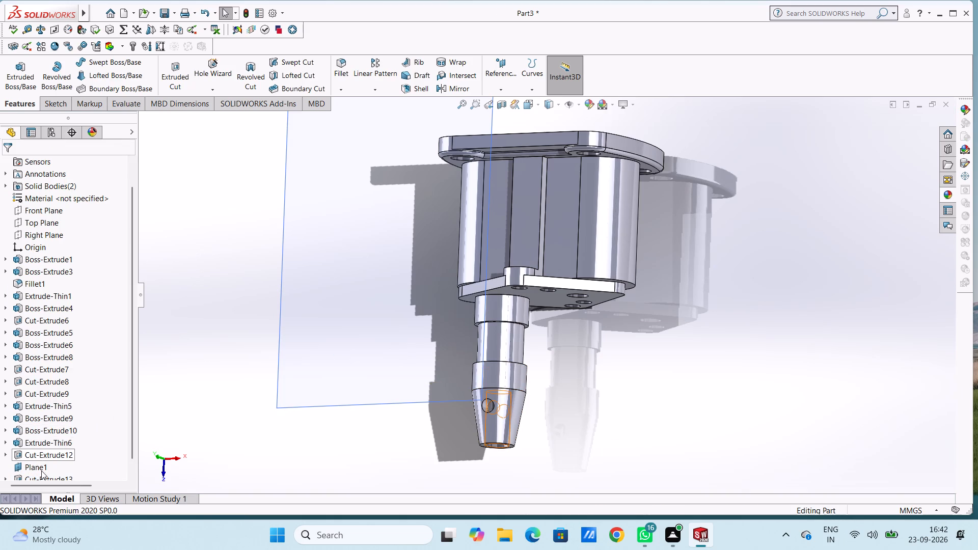
Hide the offset reference plane used for the cross hole.
click(41, 470)
click(65, 458)
click(224, 354)
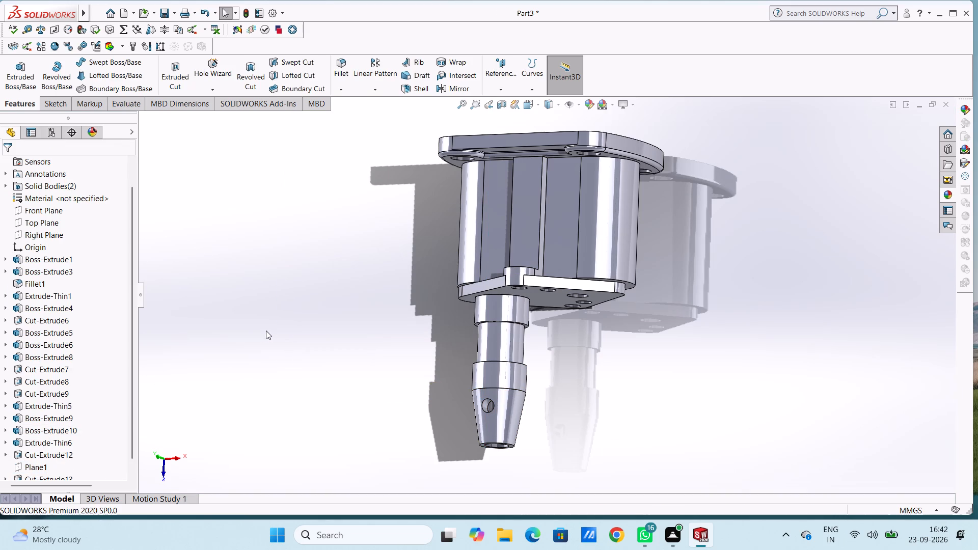
Fillet the edge where the raised rib's top face meets the mounting flange with a 1 mm radius.
middle_drag(266, 331, 313, 326)
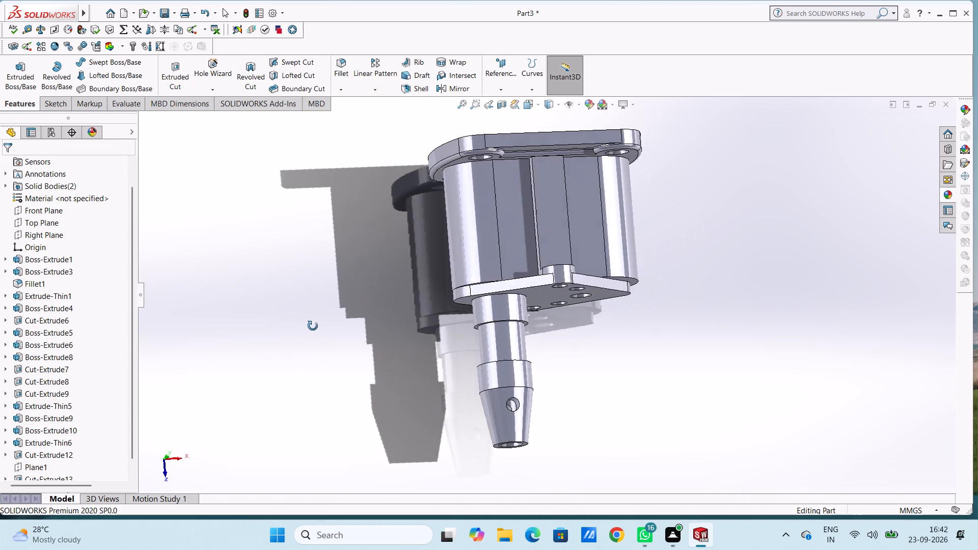
middle_drag(313, 326, 323, 333)
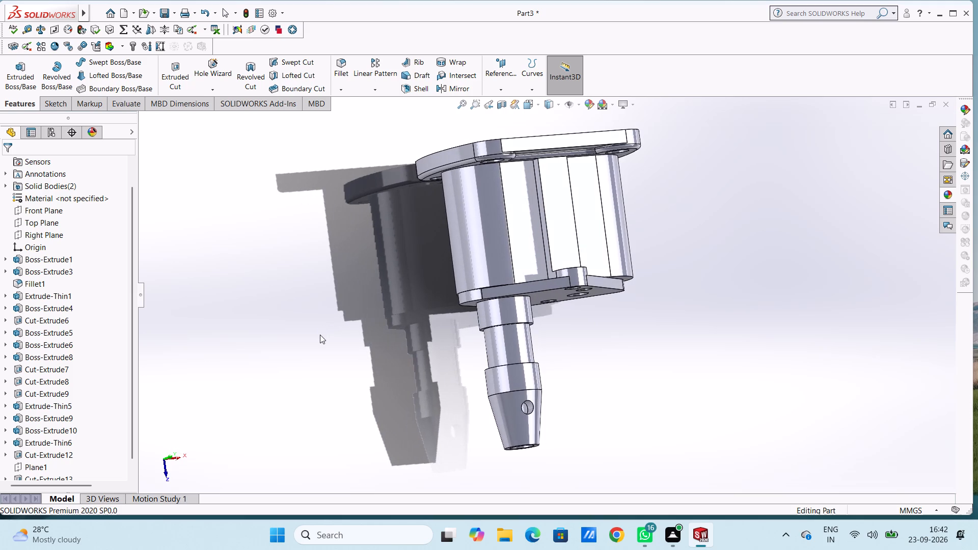
key(ctrl+7)
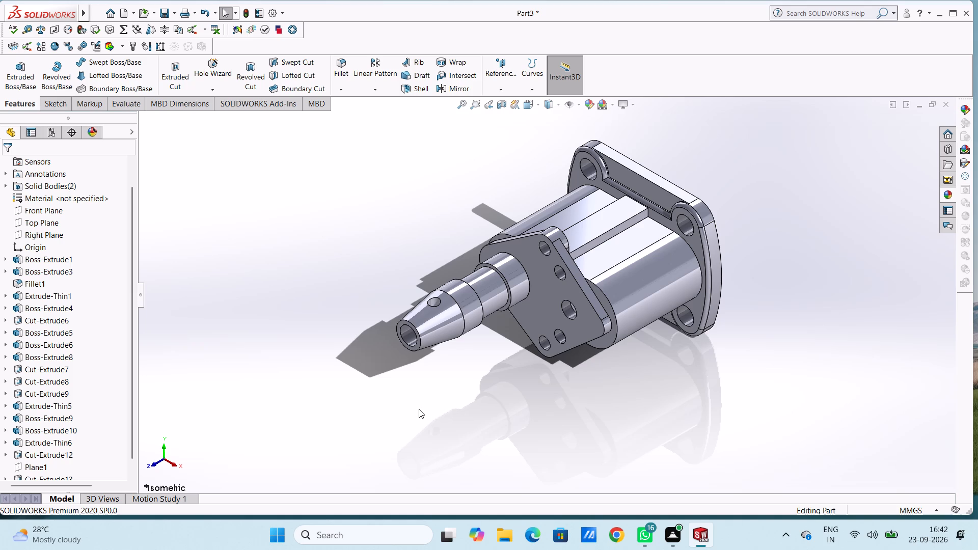
scroll(652, 194, down, 6)
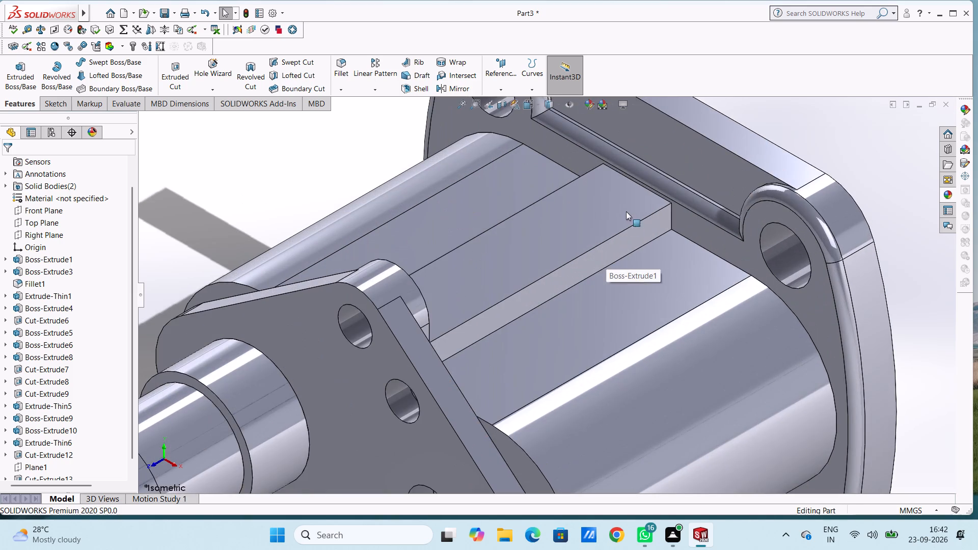
scroll(627, 207, down, 4)
click(346, 66)
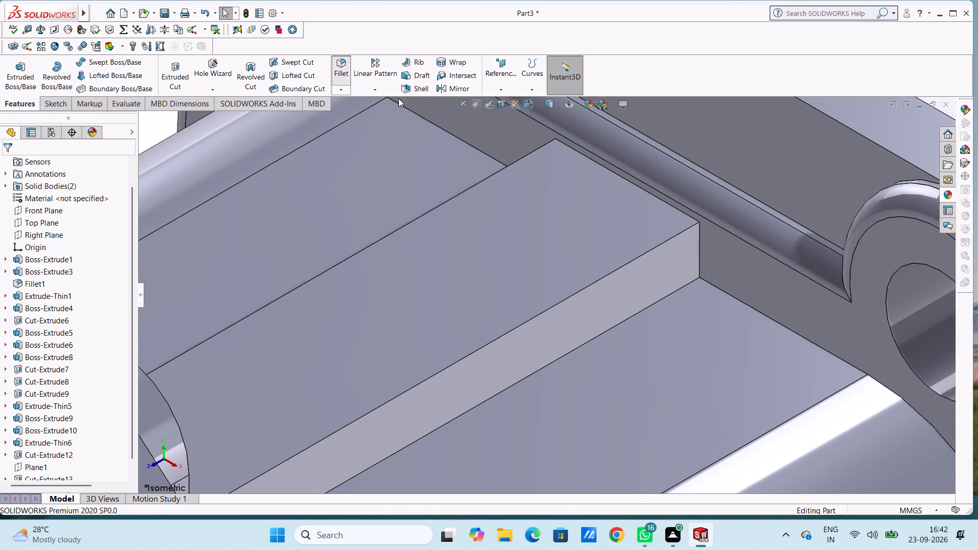
click(658, 198)
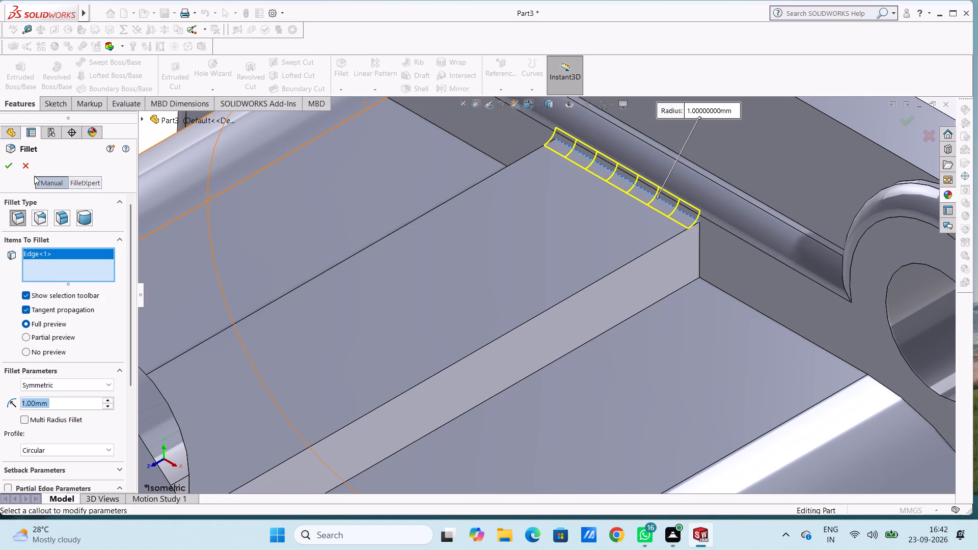
click(8, 169)
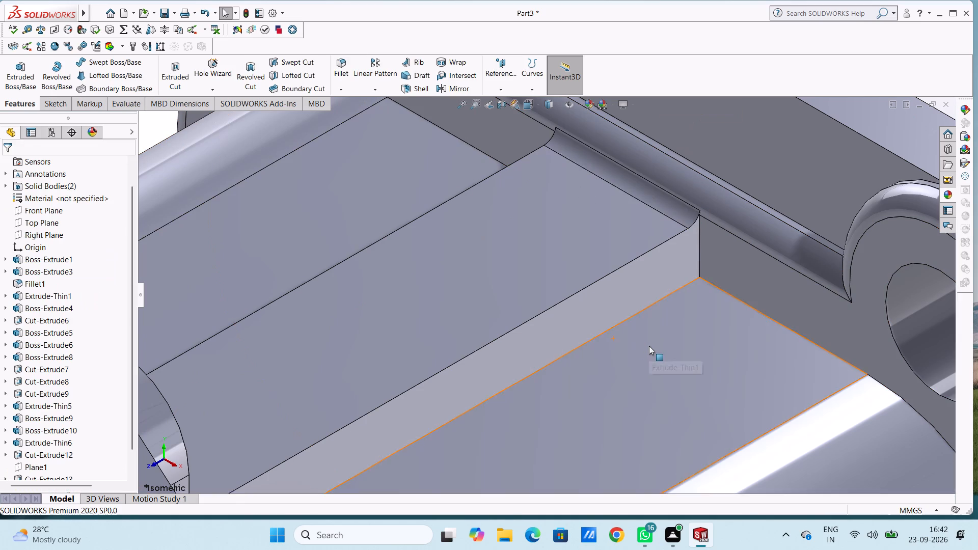
Create a reference plane offset 8 mm from the Right Plane, flipped to the side where the stepped boss lies.
scroll(649, 346, up, 10)
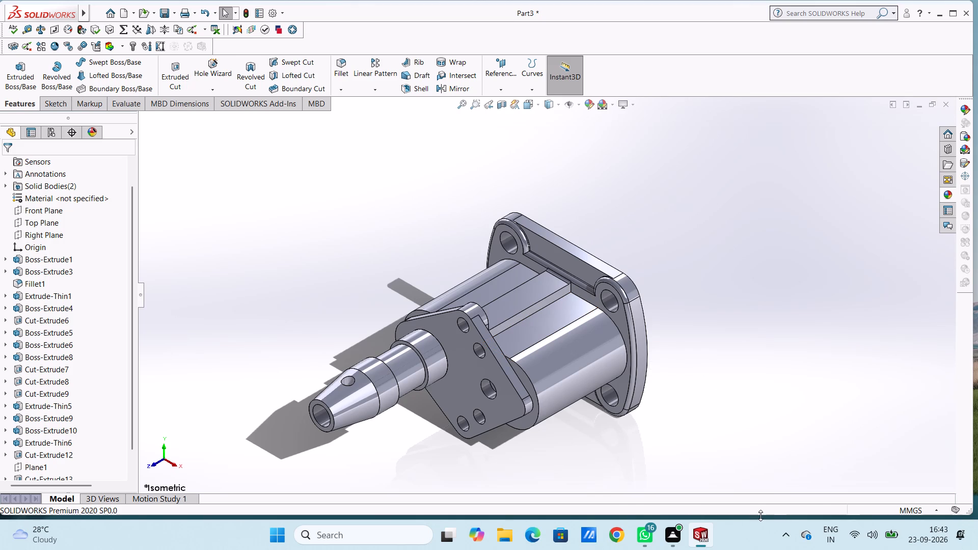
key(ctrl+5)
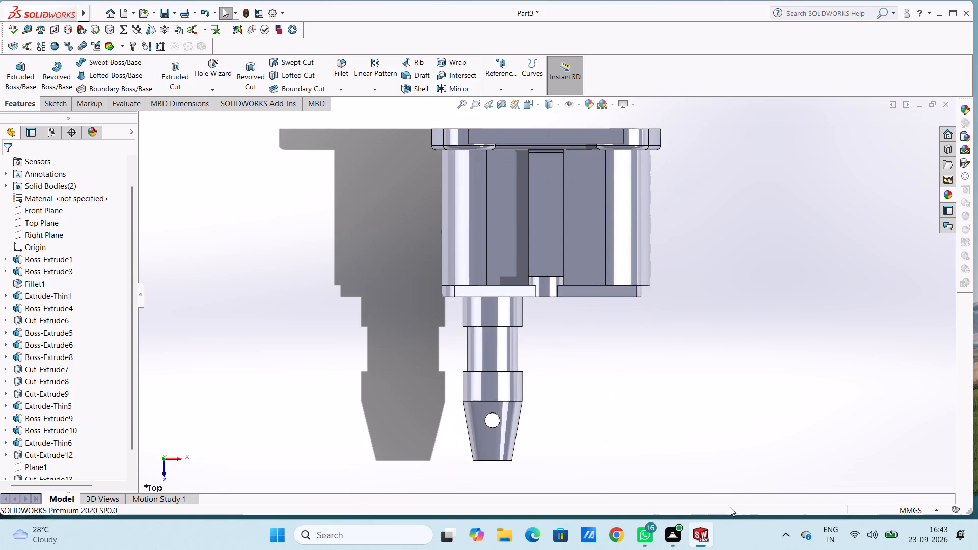
click(507, 71)
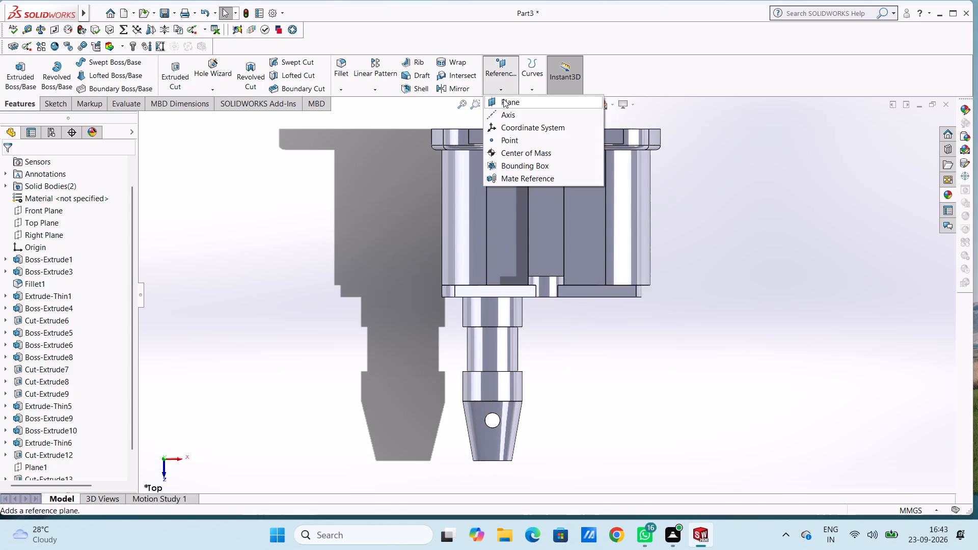
click(503, 99)
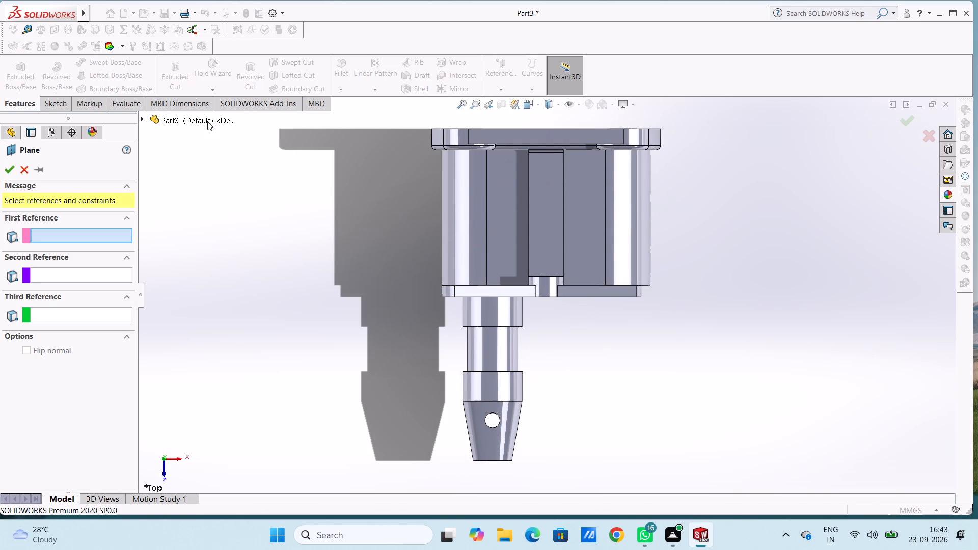
click(199, 120)
click(143, 118)
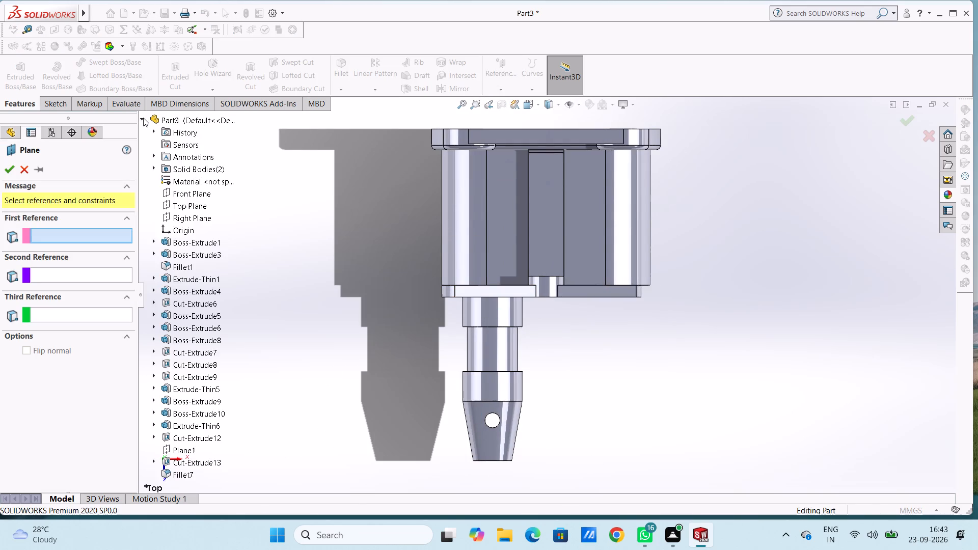
click(186, 215)
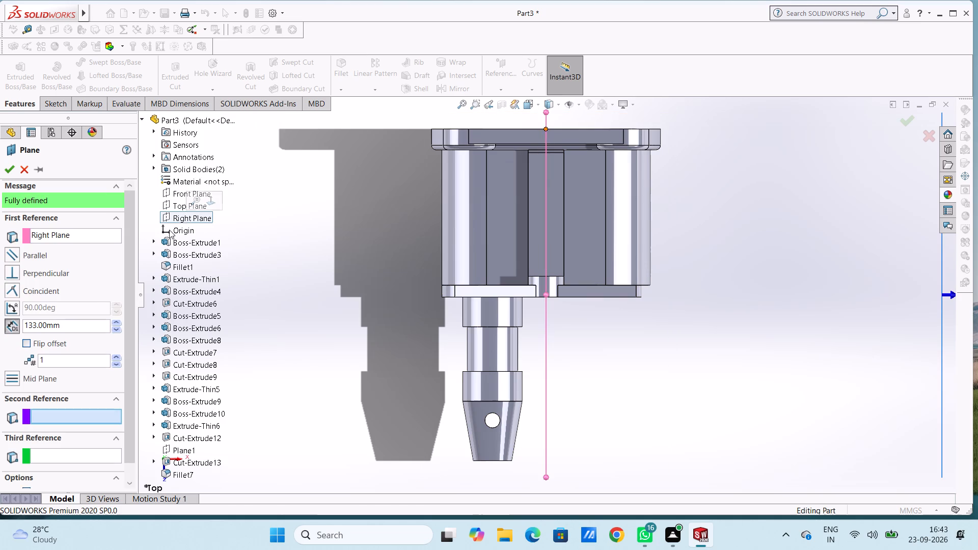
double_click(76, 325)
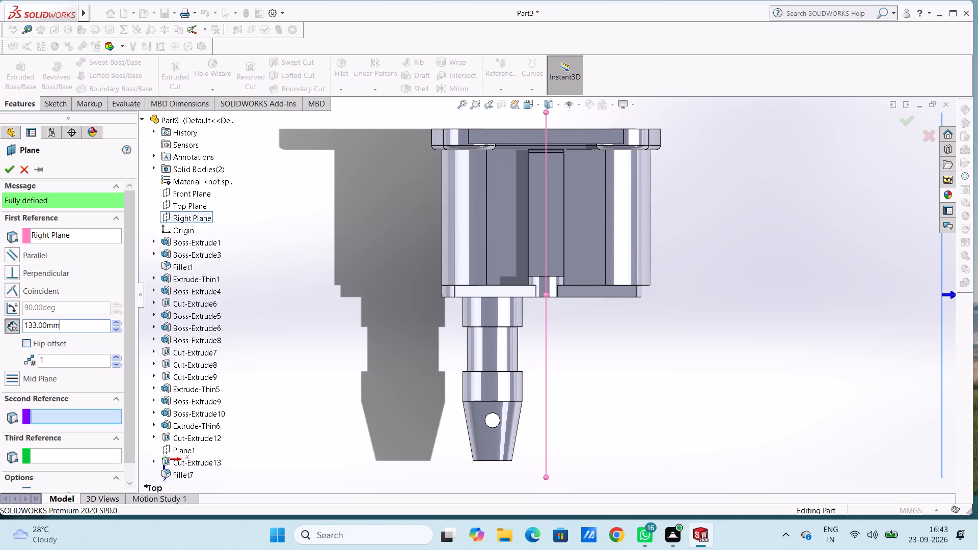
key(0)
key(Return)
text(10)
key(Return)
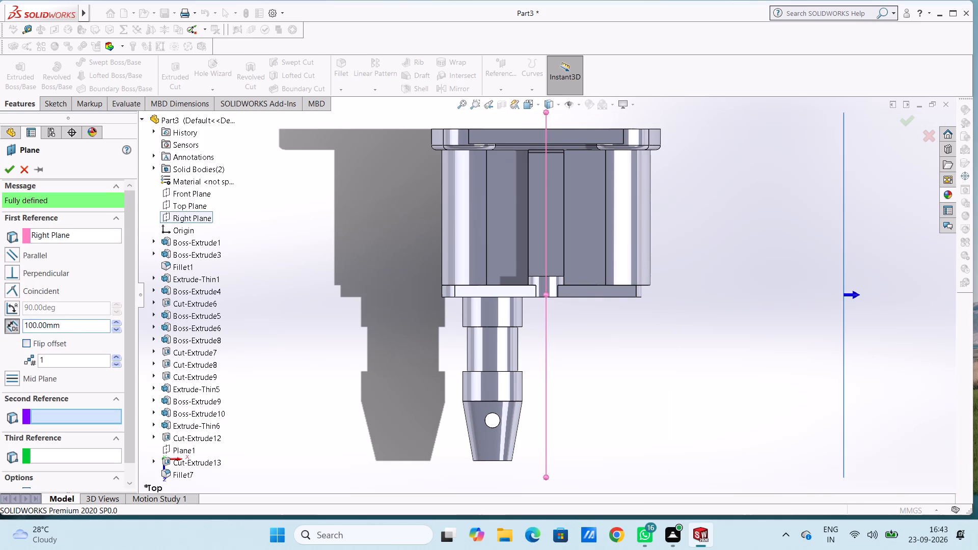
double_click(86, 328)
key(0)
key(Return)
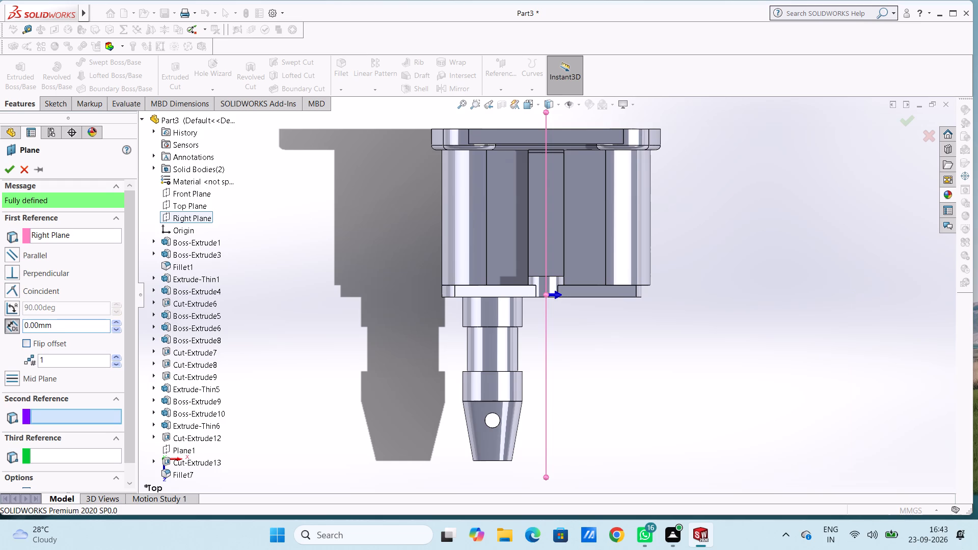
double_click(88, 328)
text(10)
key(Return)
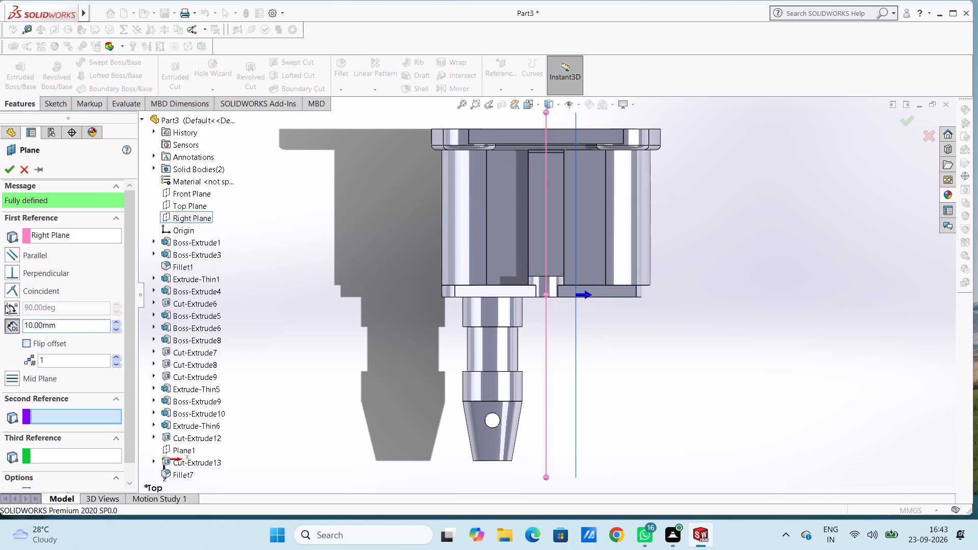
click(26, 345)
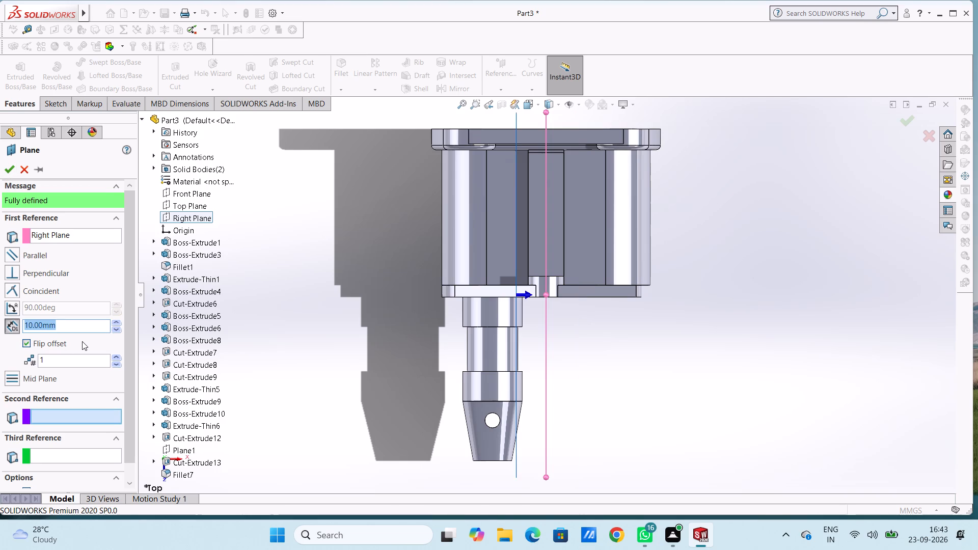
key(8)
key(Return)
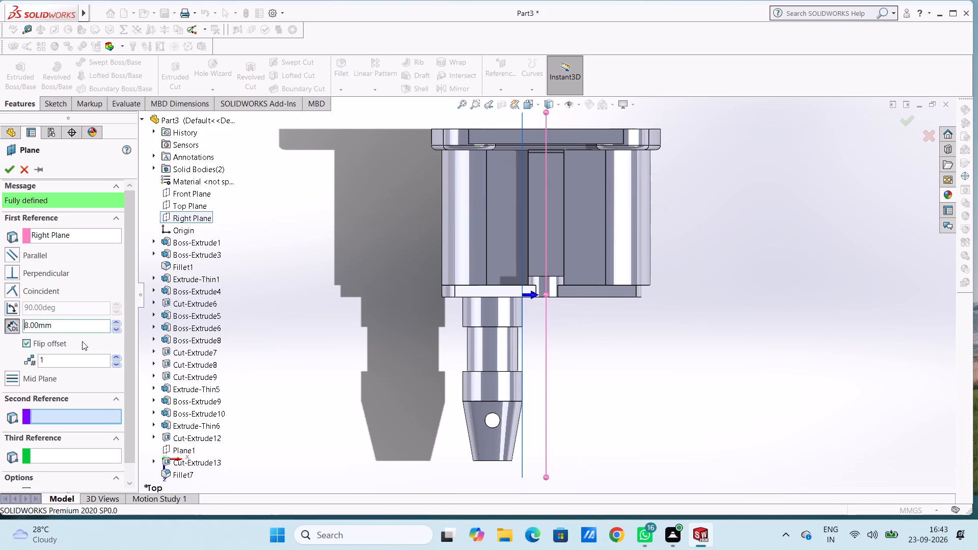
click(7, 170)
click(254, 279)
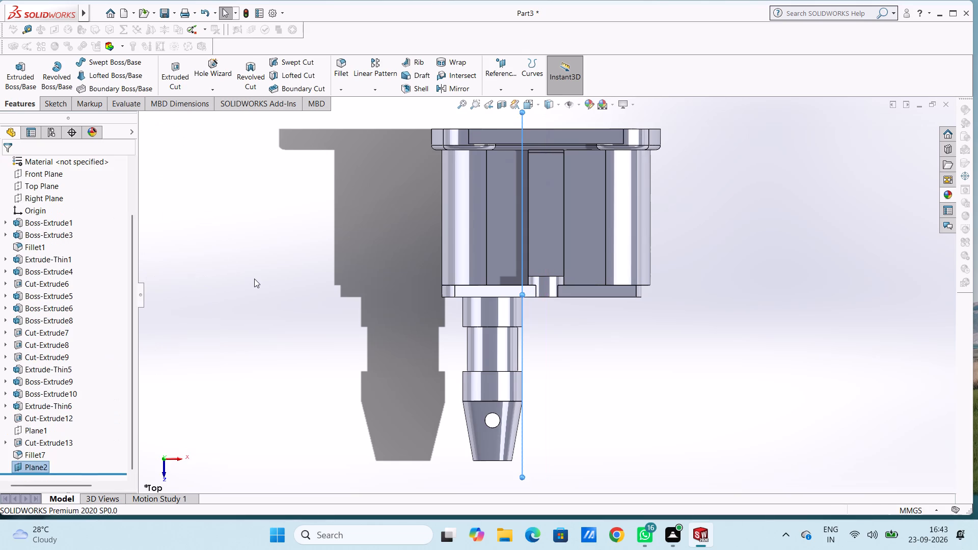
On the 8 mm offset plane, sketch a horizontal straight slot over the boss's narrow neck, 7 mm between arc centres and 5 mm wide.
key(ctrl+2)
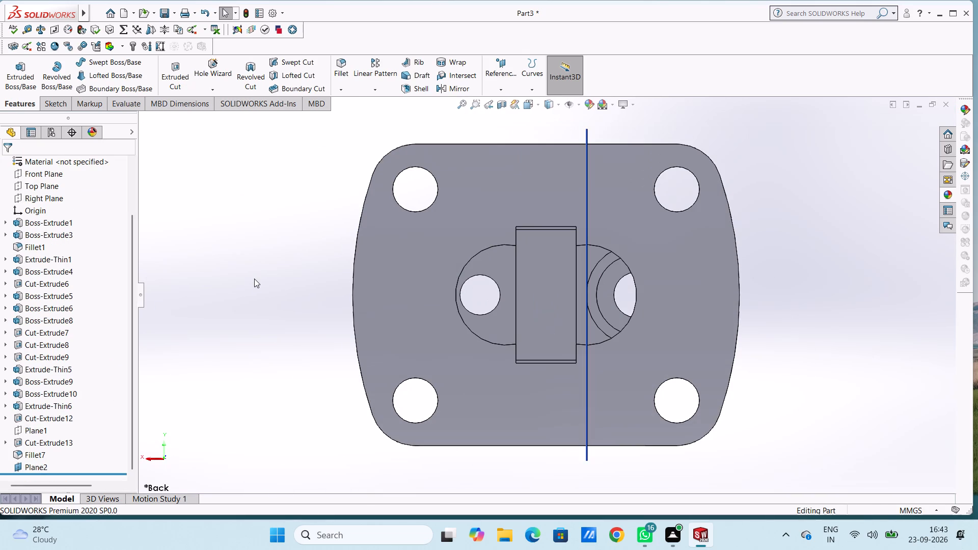
key(ctrl+3)
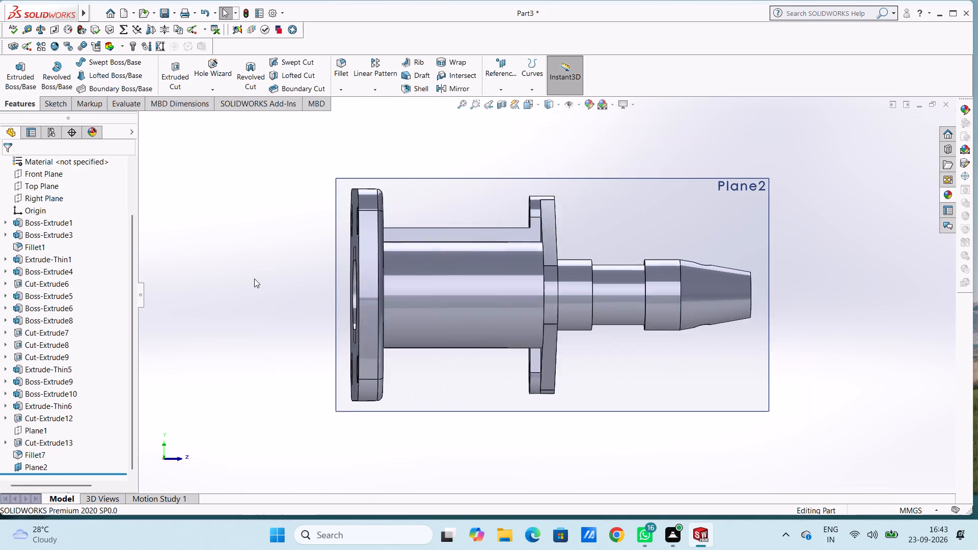
click(709, 403)
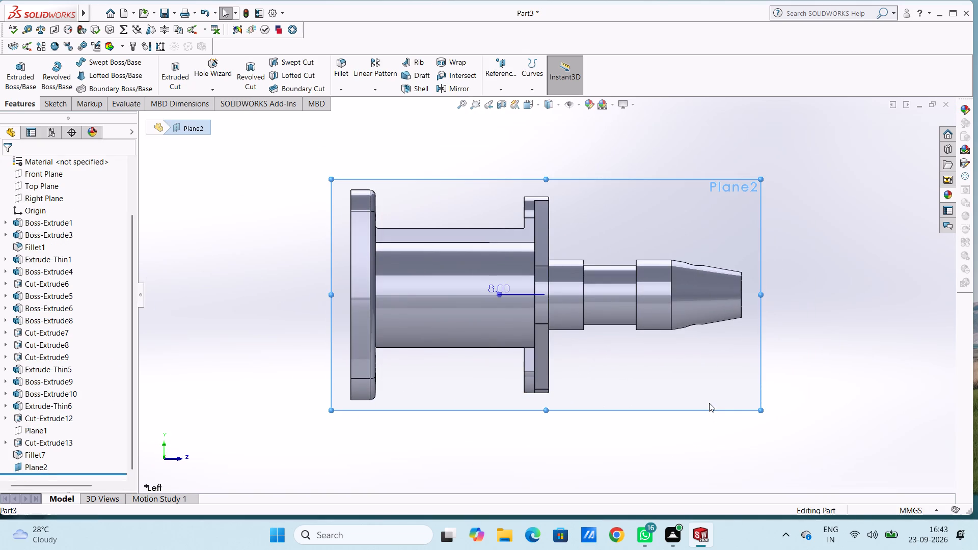
click(752, 375)
click(797, 360)
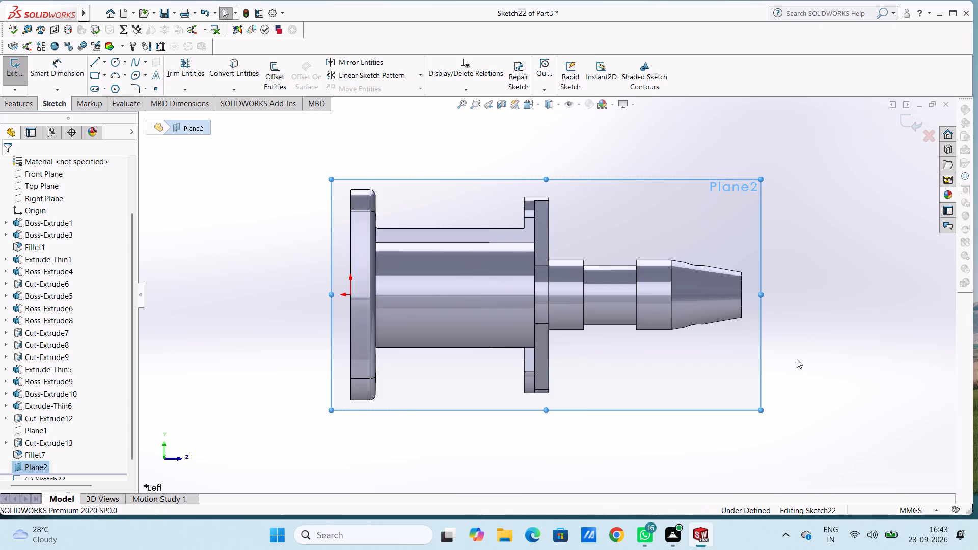
click(95, 88)
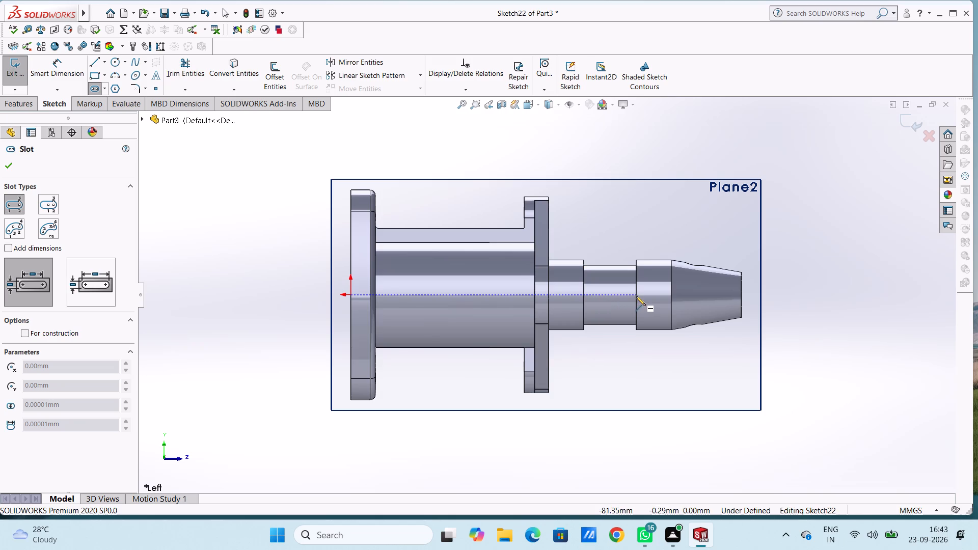
click(594, 295)
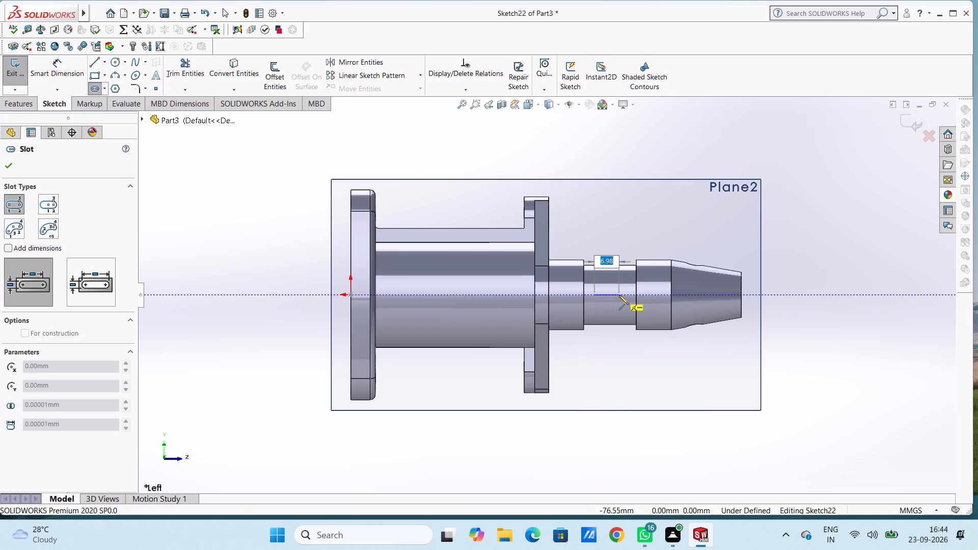
key(7)
key(Return)
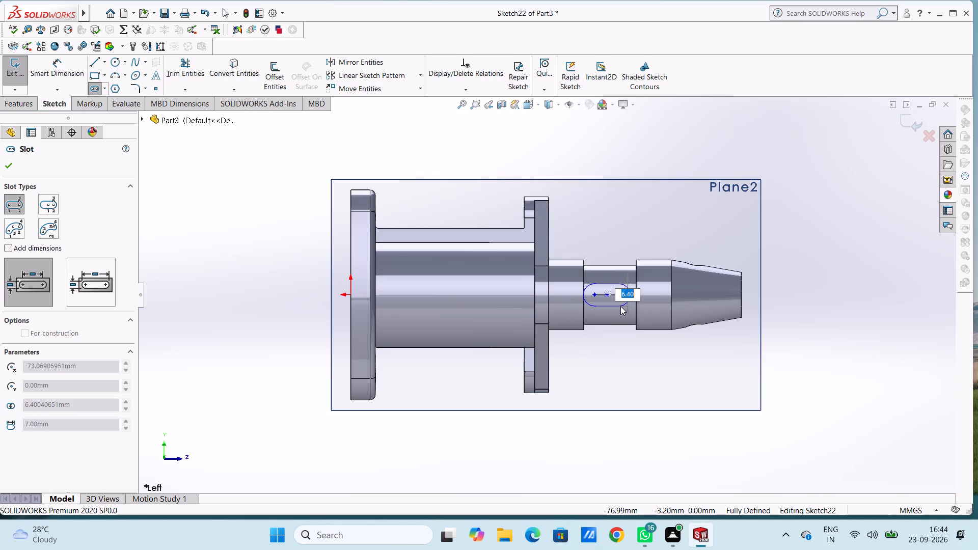
key(5)
key(Return)
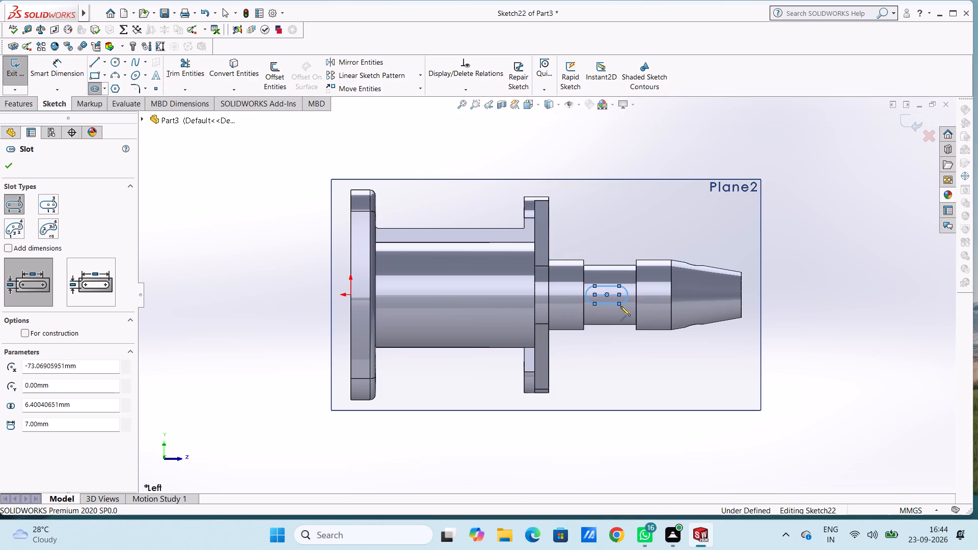
key(Escape)
key(Escape)
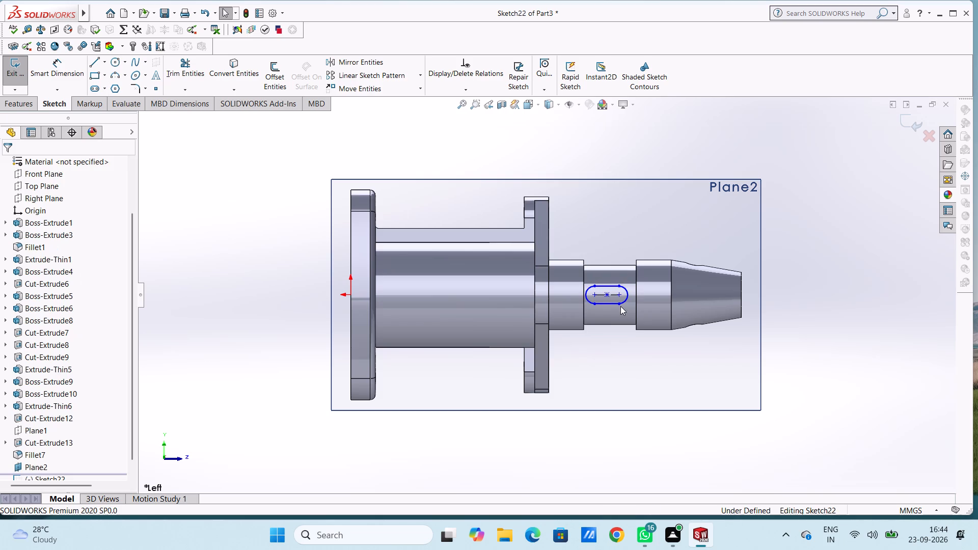
Dimension the slot's centre point 7 mm from the neck's shoulder edge on the flange side.
click(64, 69)
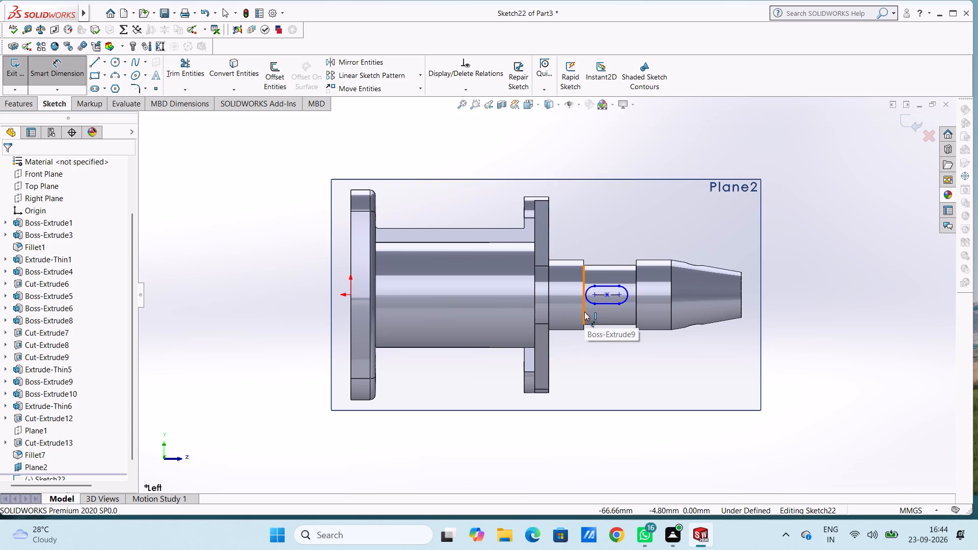
click(584, 312)
click(637, 312)
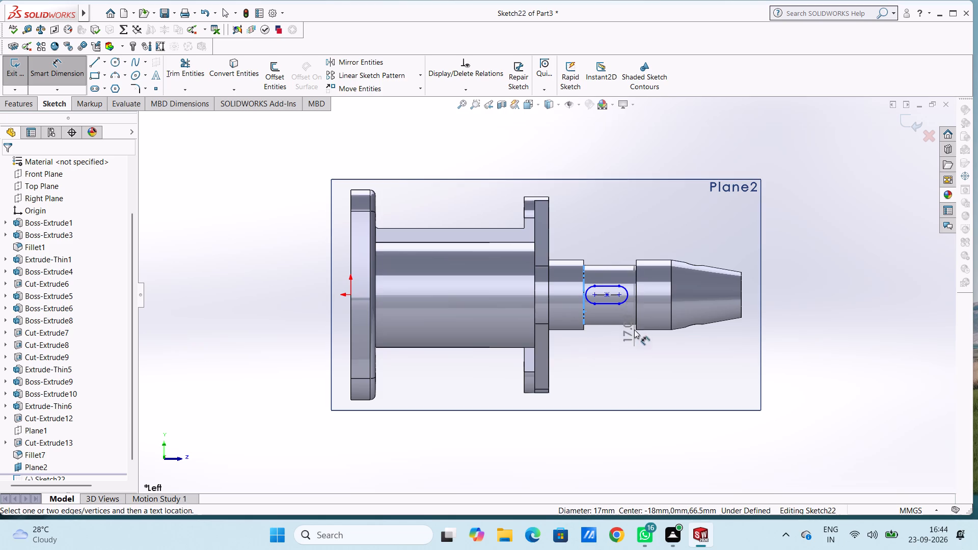
click(604, 293)
click(605, 380)
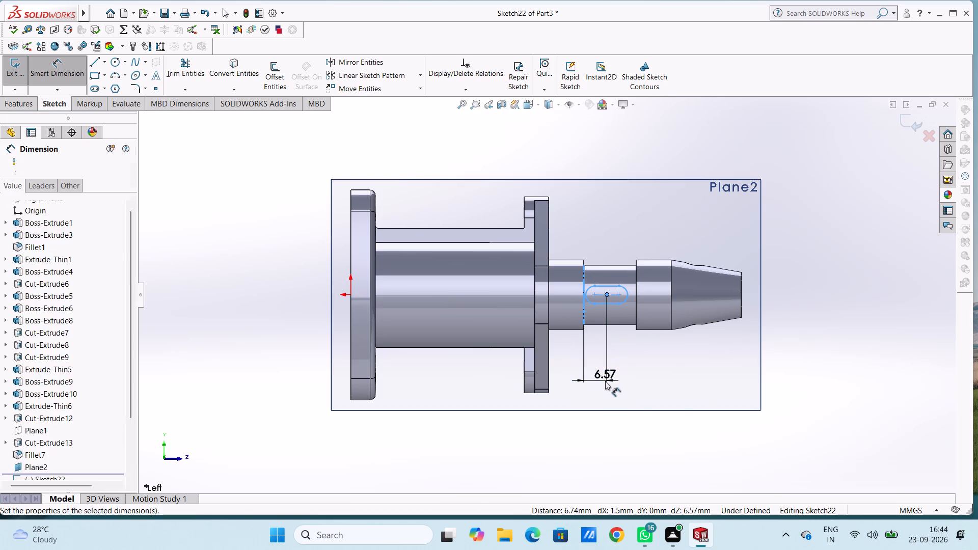
key(7)
key(Return)
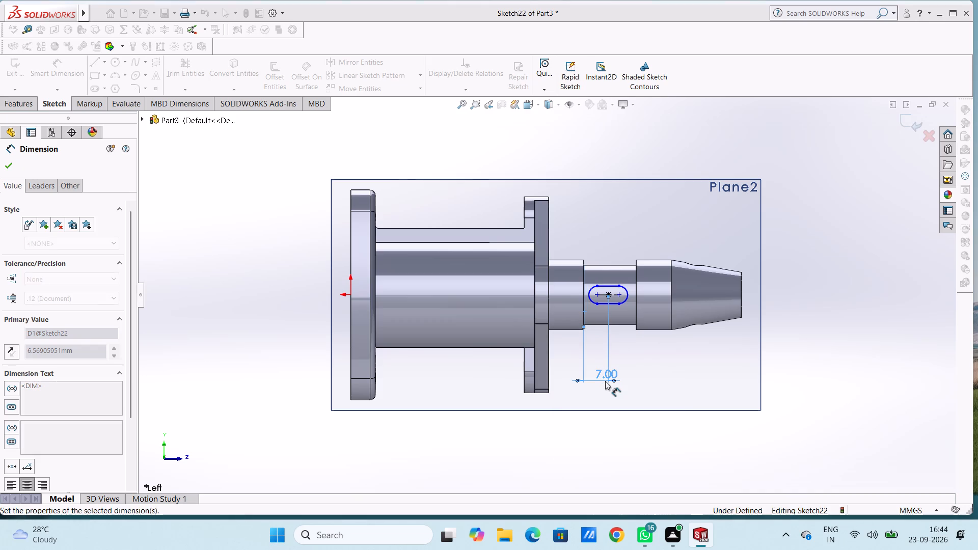
click(596, 209)
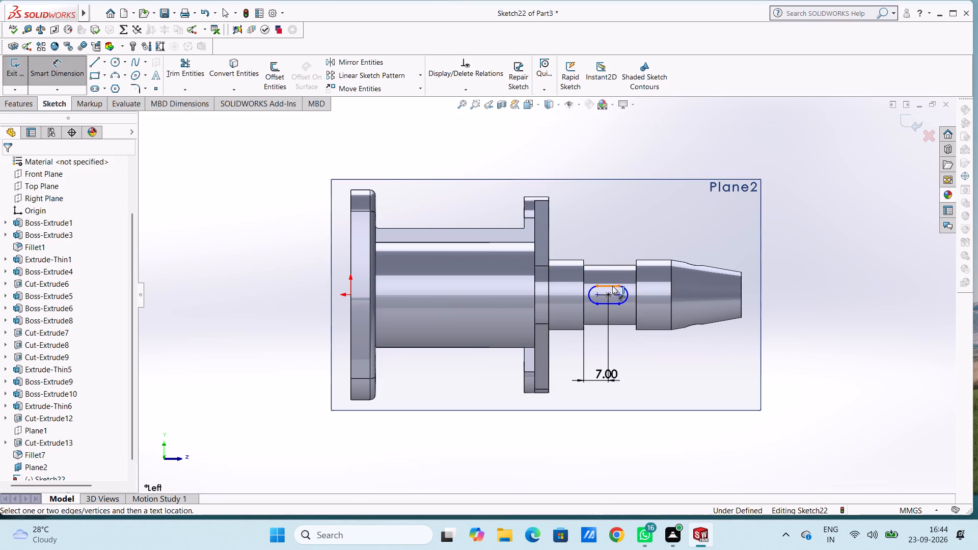
Dimension the slot's straight upper side at 7 mm.
click(612, 286)
click(598, 148)
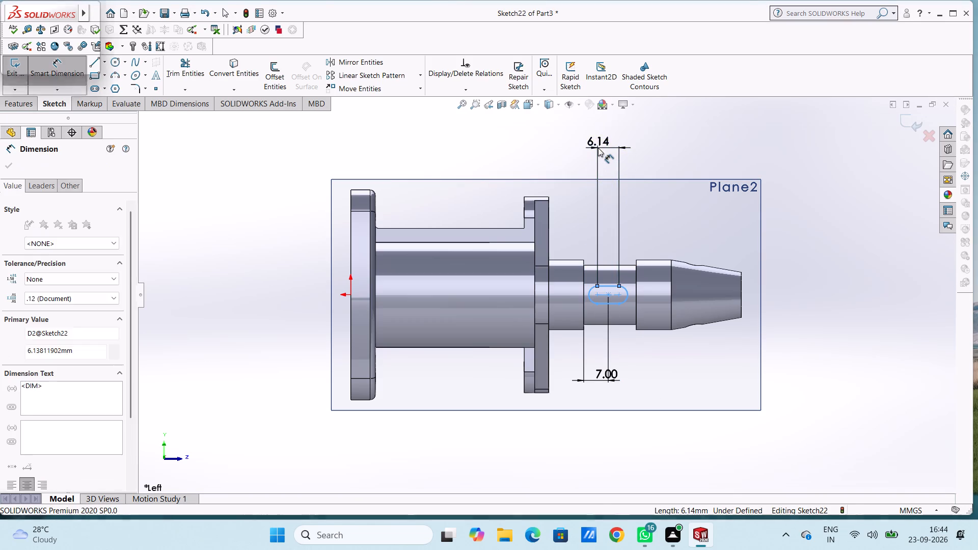
key(7)
key(Return)
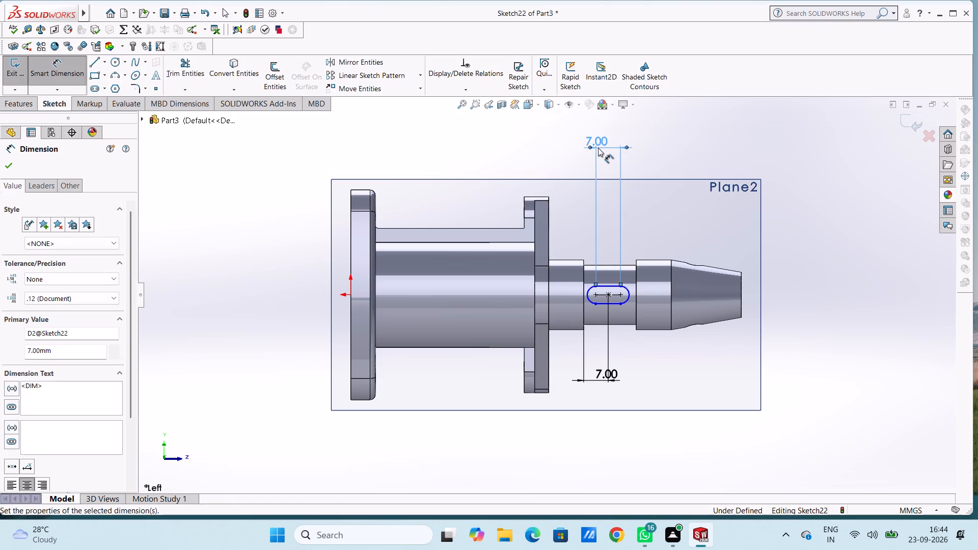
click(508, 143)
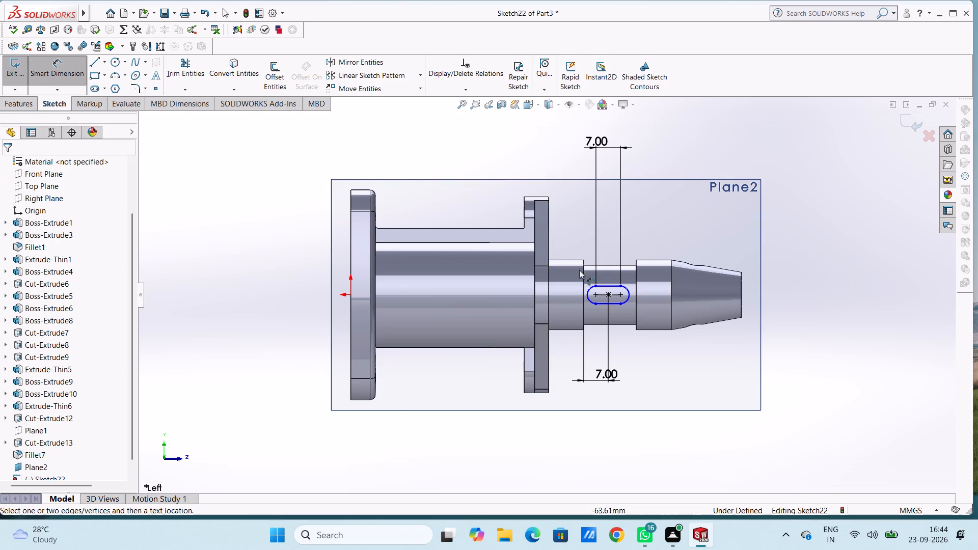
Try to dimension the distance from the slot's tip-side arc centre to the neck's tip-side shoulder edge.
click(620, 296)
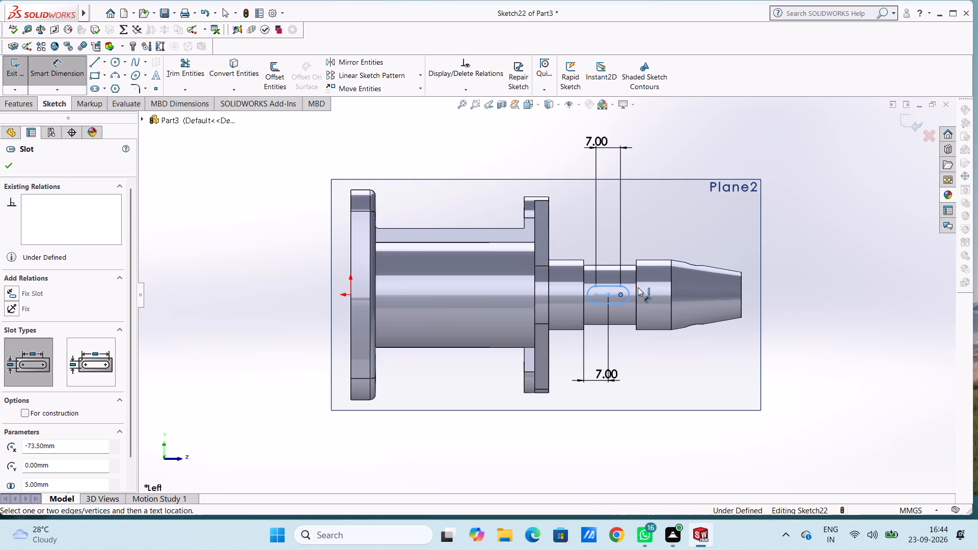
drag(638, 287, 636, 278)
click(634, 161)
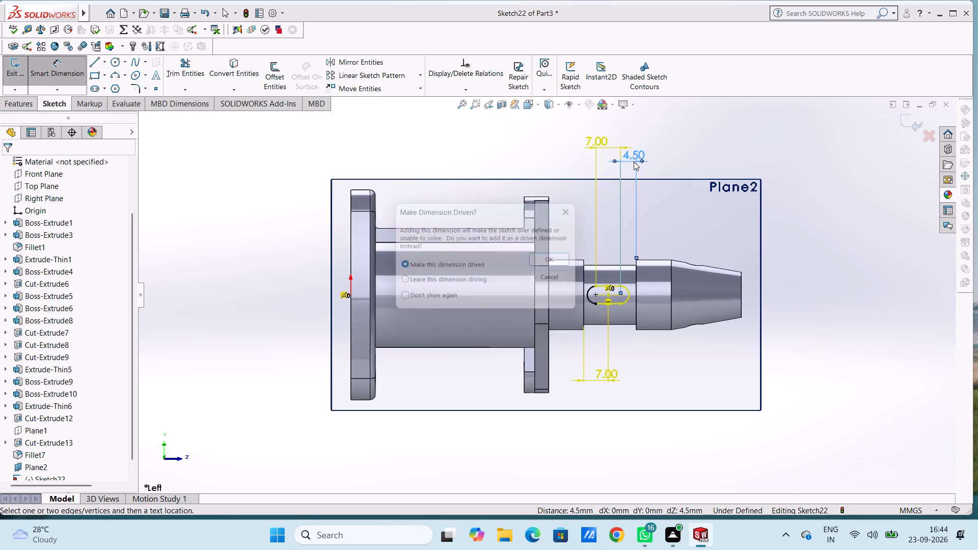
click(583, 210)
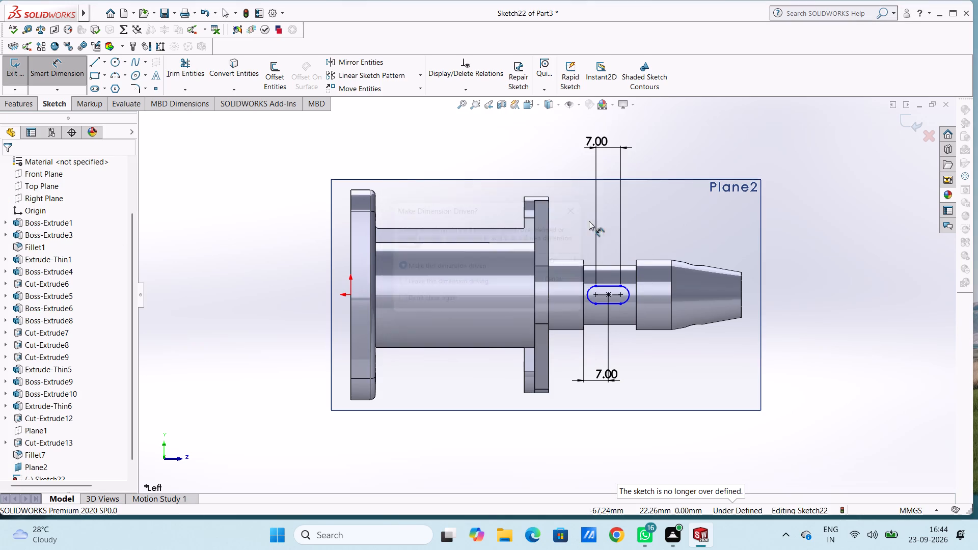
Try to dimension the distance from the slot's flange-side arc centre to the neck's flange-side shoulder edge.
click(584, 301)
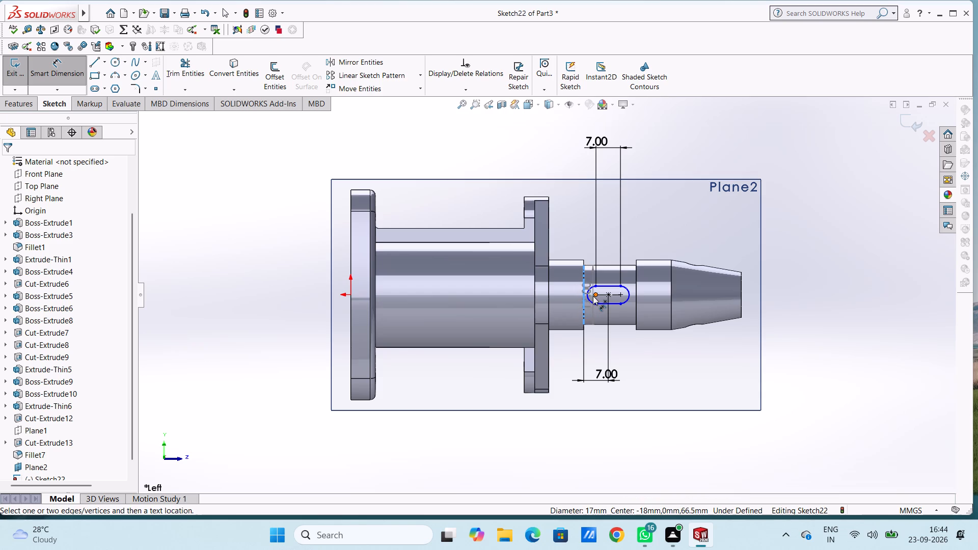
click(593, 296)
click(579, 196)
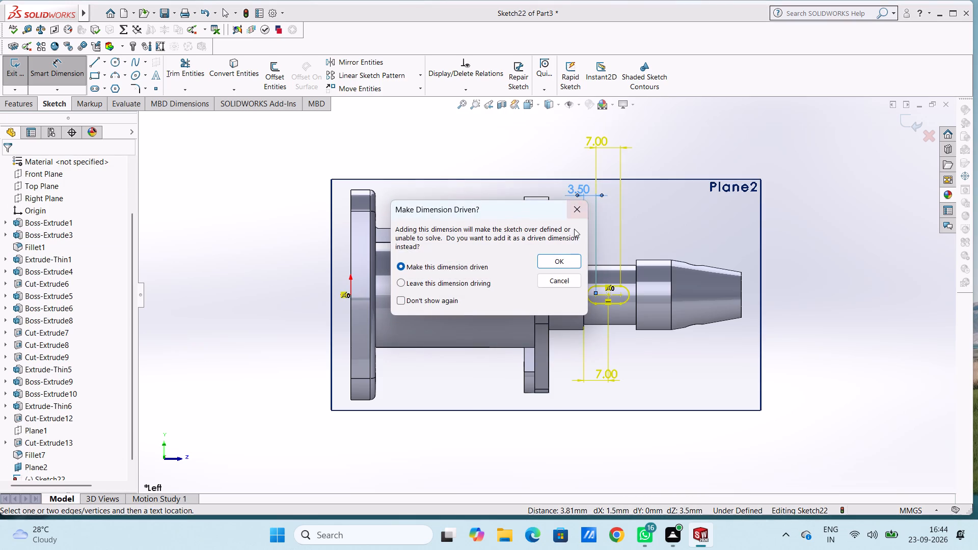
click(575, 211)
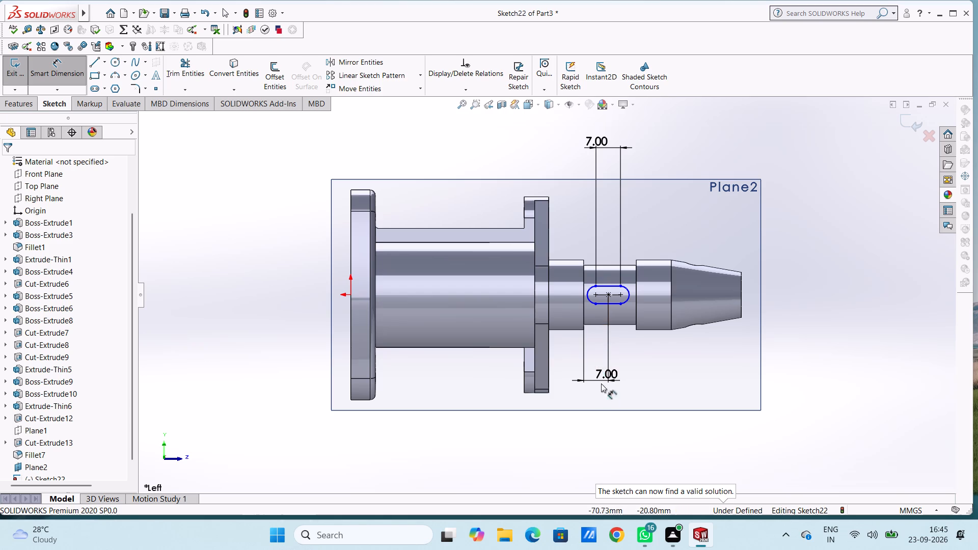
Replace the slot's 7 mm centre-to-shoulder dimension with a 4 mm dimension from the flange-side shoulder edge to the nearer arc centre.
click(594, 377)
key(Delete)
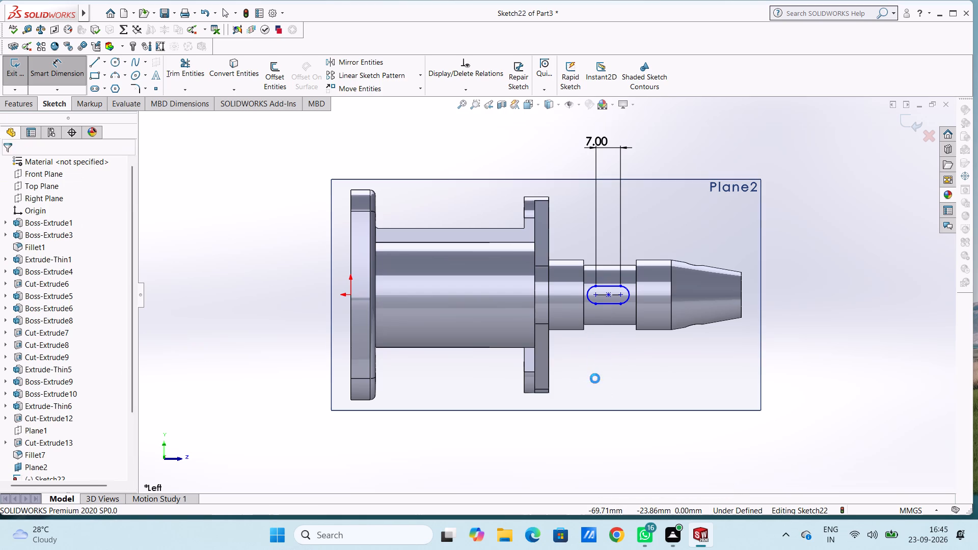
click(584, 290)
click(594, 296)
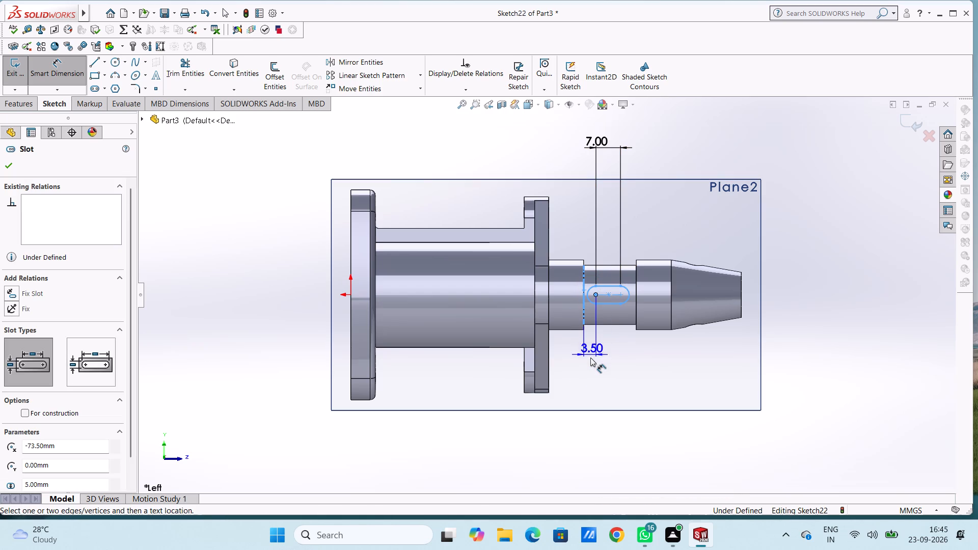
click(587, 387)
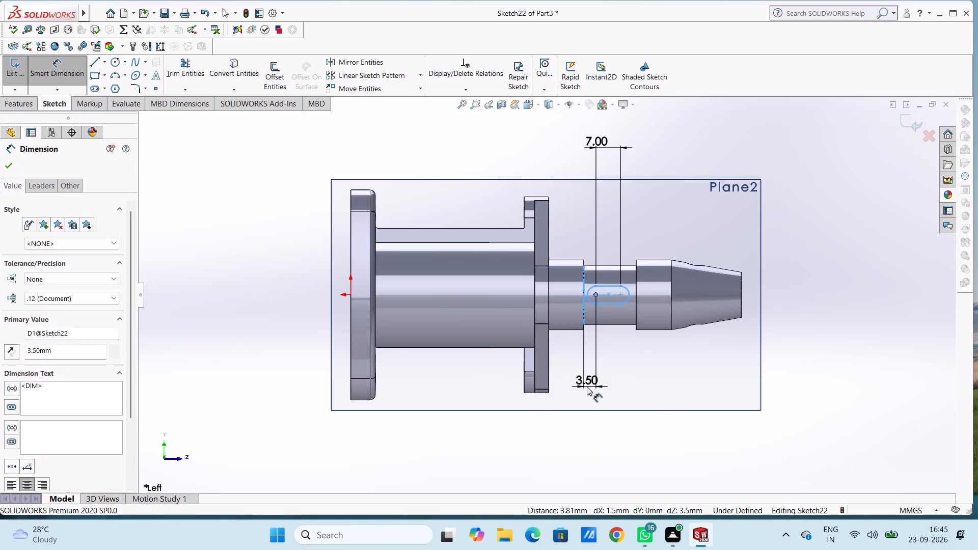
key(4)
key(Return)
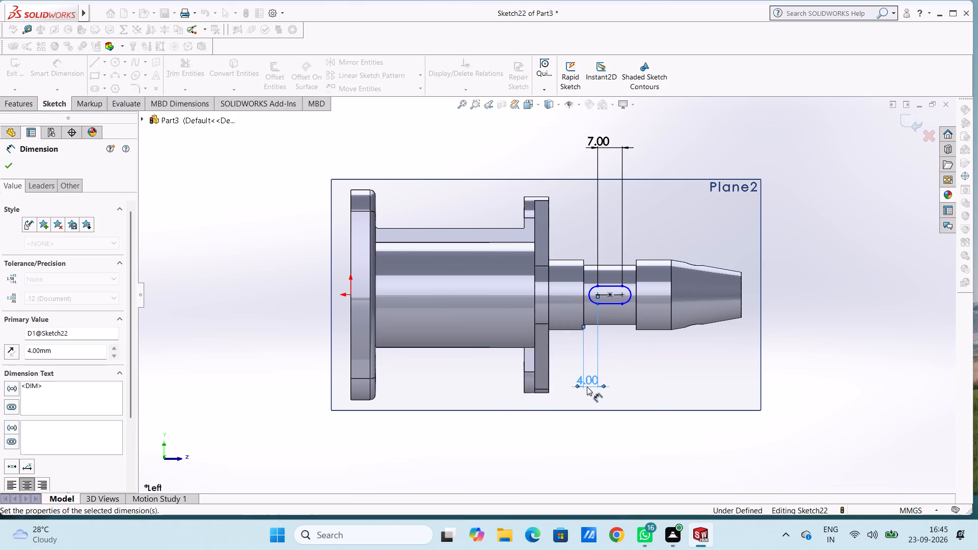
click(635, 353)
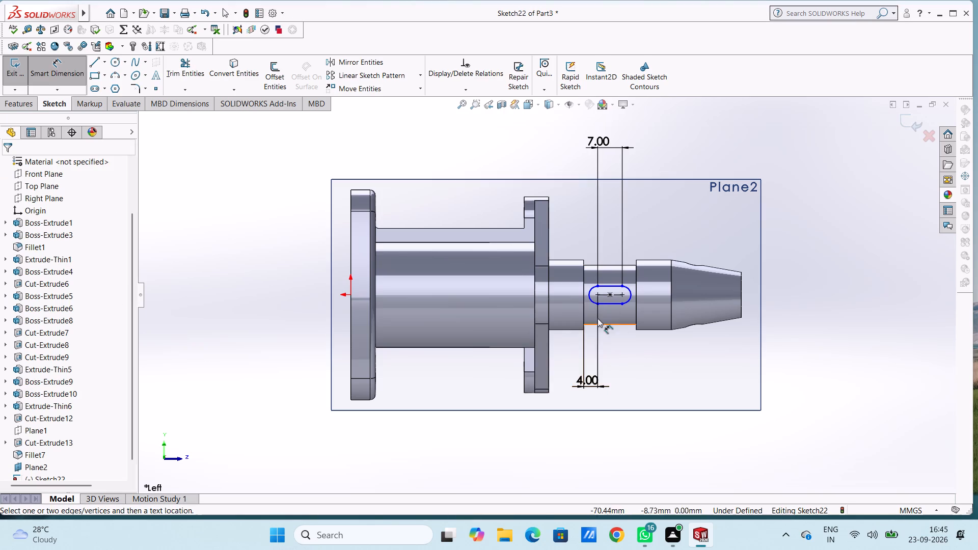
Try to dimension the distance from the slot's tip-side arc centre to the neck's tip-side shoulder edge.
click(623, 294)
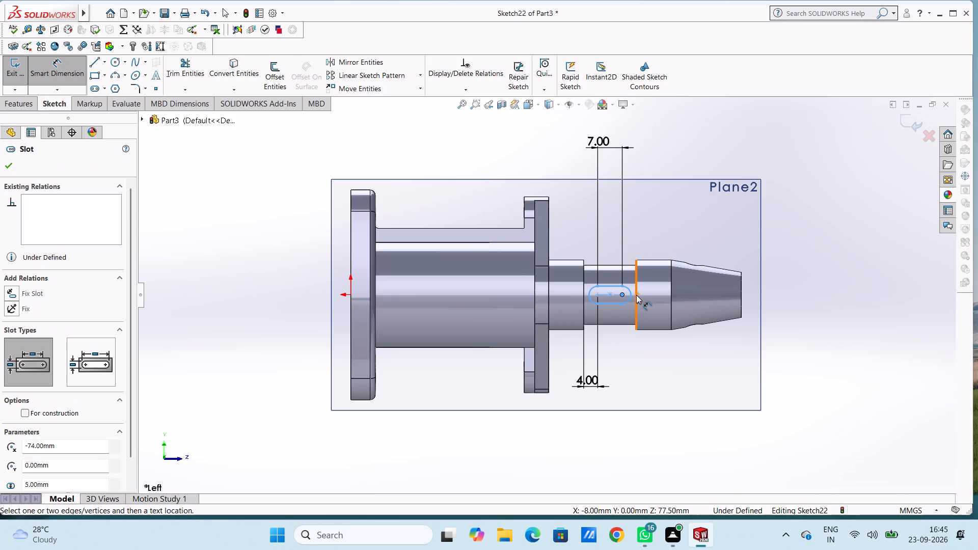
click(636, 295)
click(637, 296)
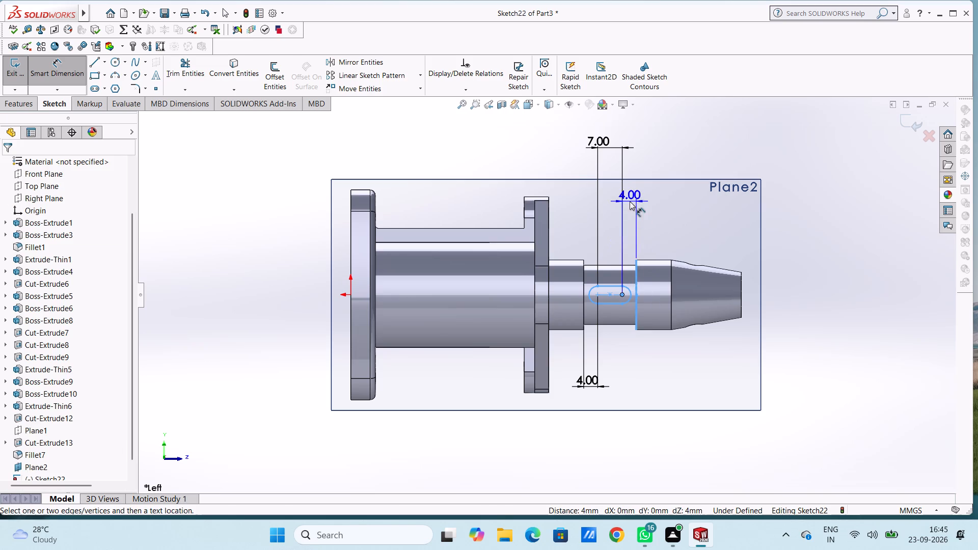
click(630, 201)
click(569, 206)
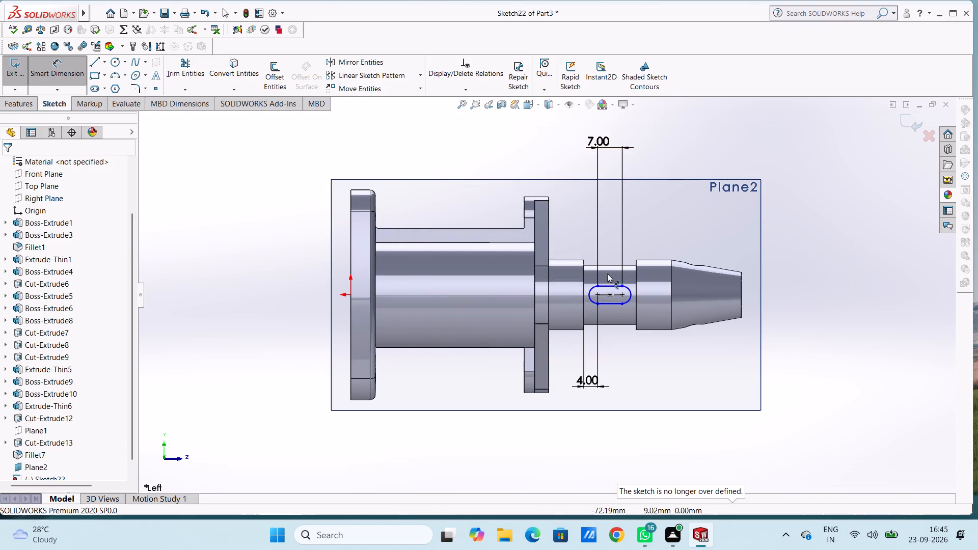
Dimension the radius of the slot's flange-side end arc at 2.5 mm.
drag(588, 294, 584, 287)
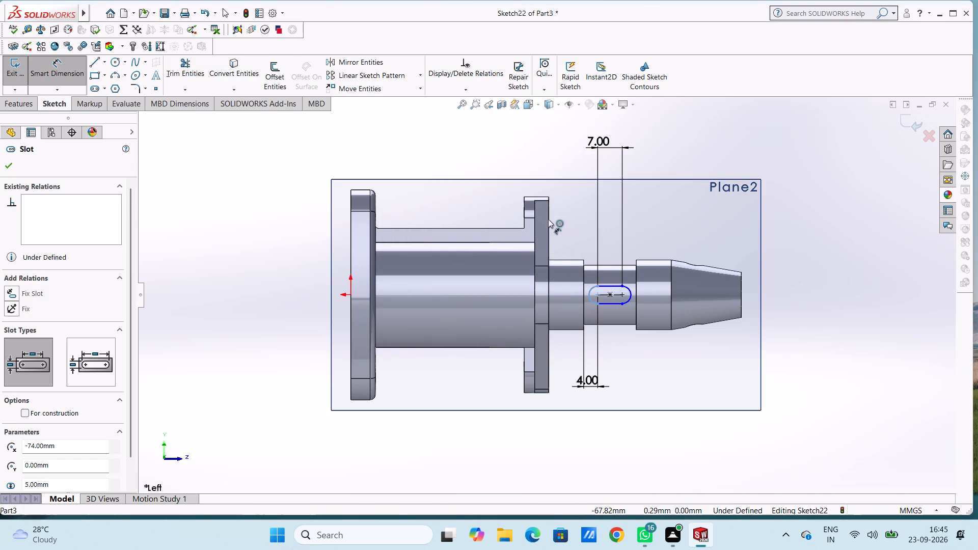
click(458, 174)
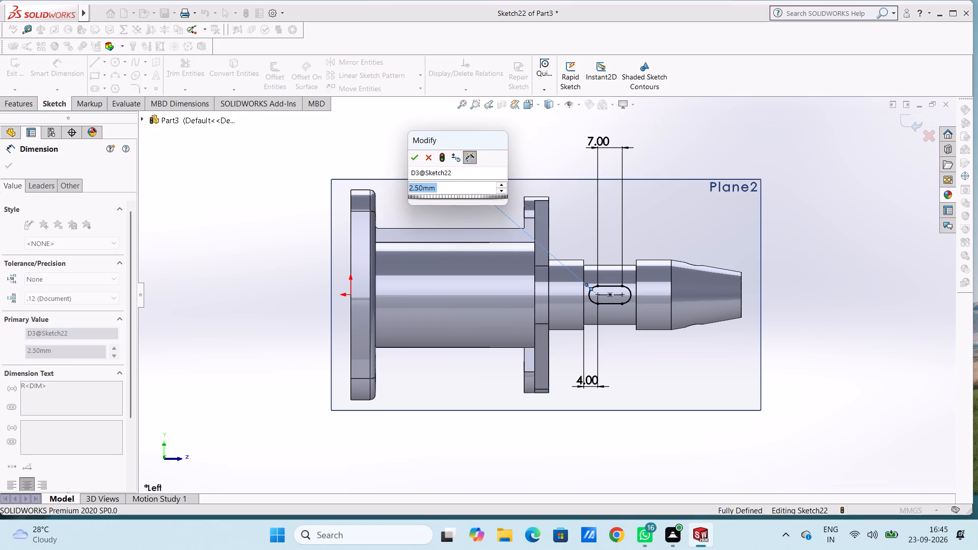
click(416, 160)
key(Escape)
key(Escape)
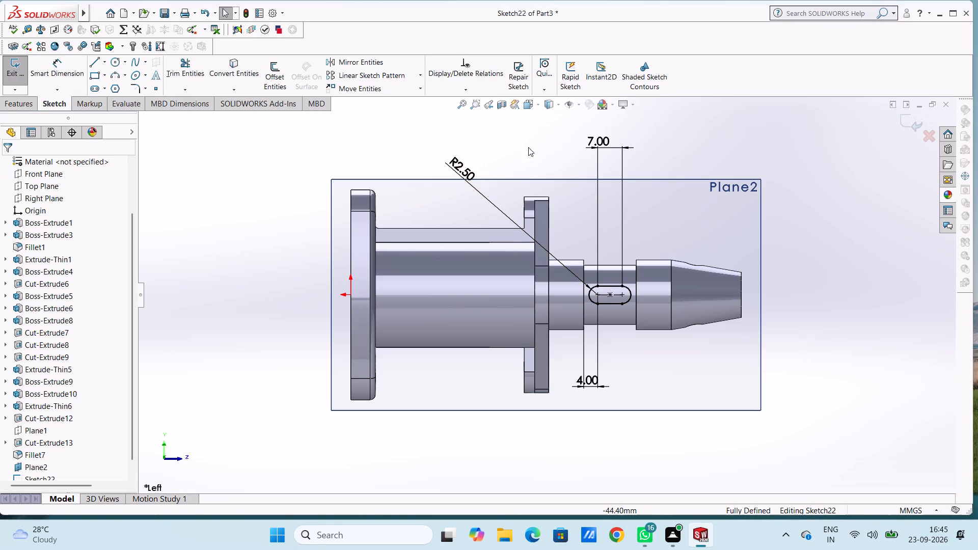
Cut-extrude the slot sketch through the boss's narrow neck with a blind depth of 500 mm from the sketch plane.
middle_drag(676, 130, 646, 210)
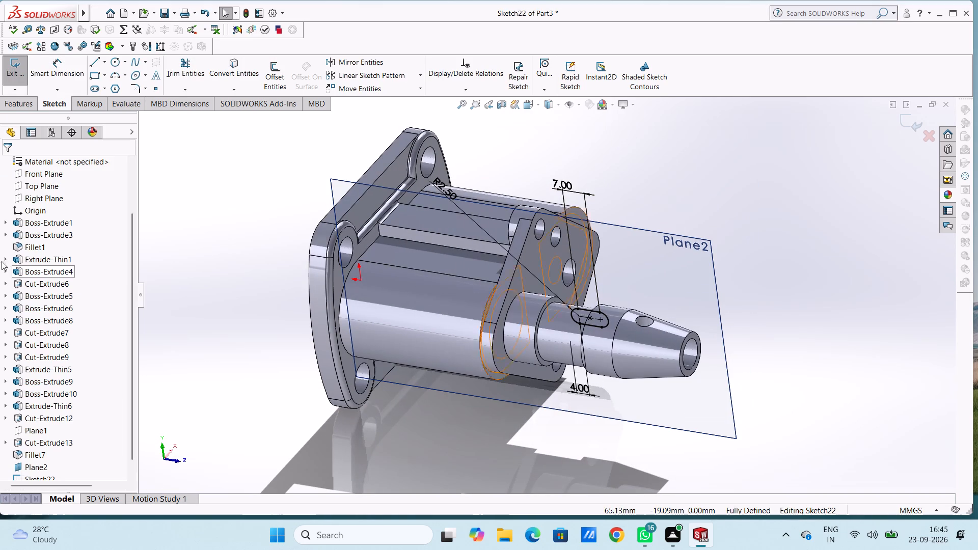
click(12, 112)
click(13, 103)
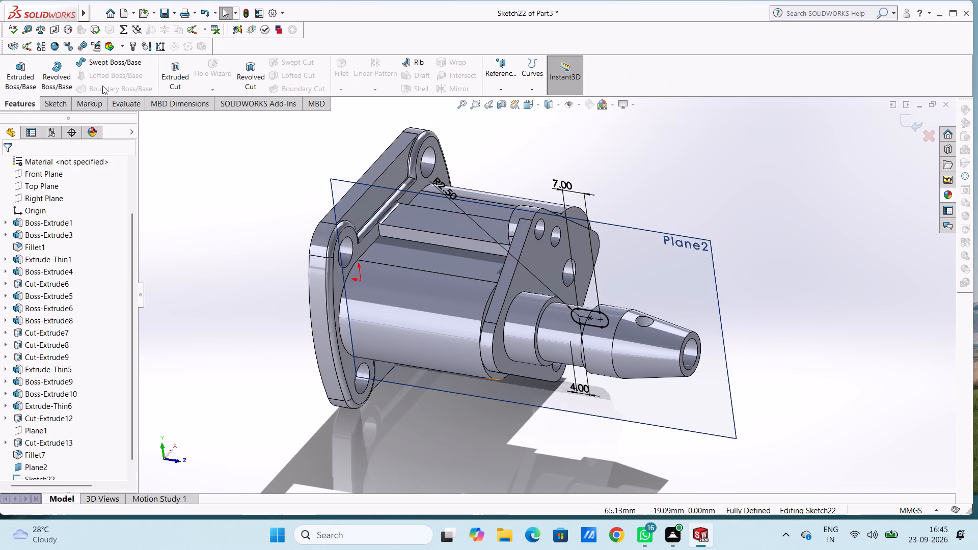
click(182, 73)
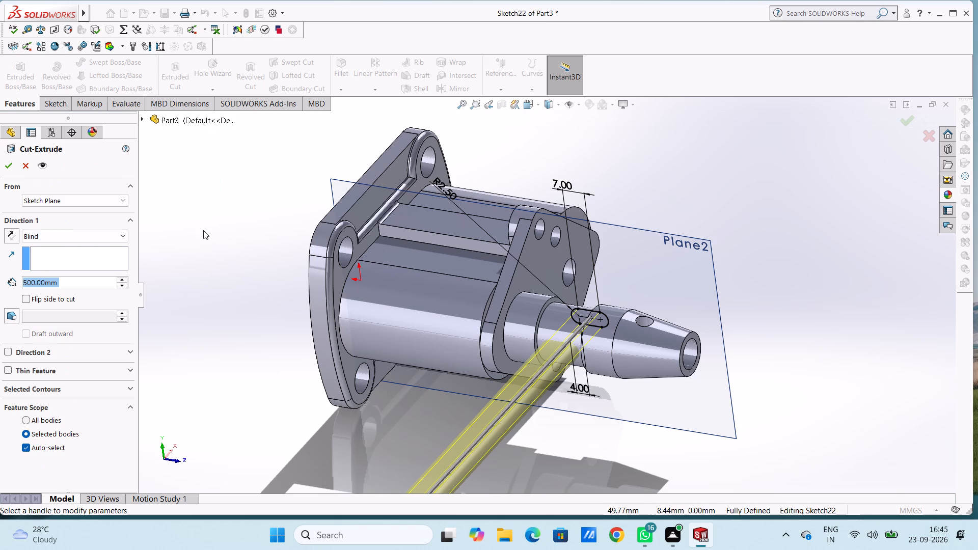
click(4, 163)
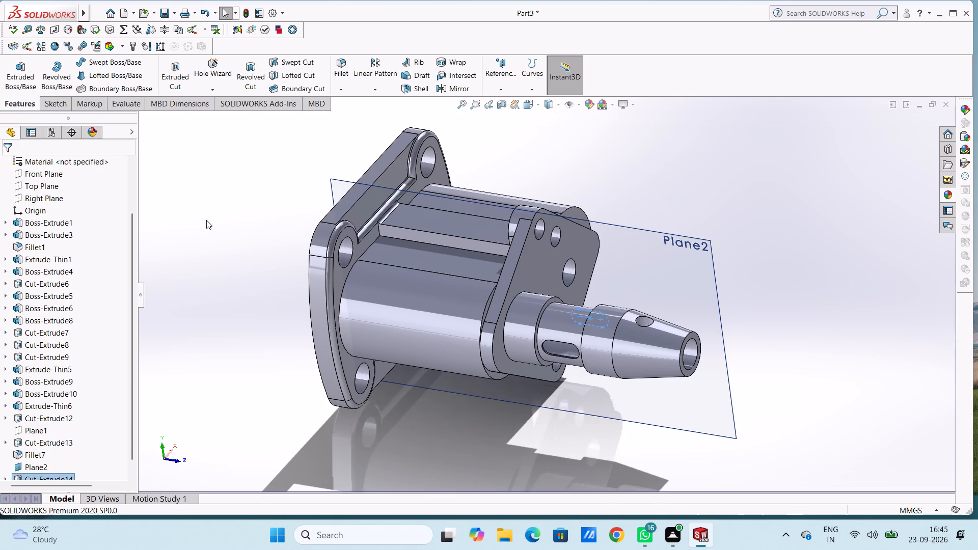
click(206, 220)
Hide Plane2, the offset plane used for the slot sketch.
scroll(63, 468, down, 3)
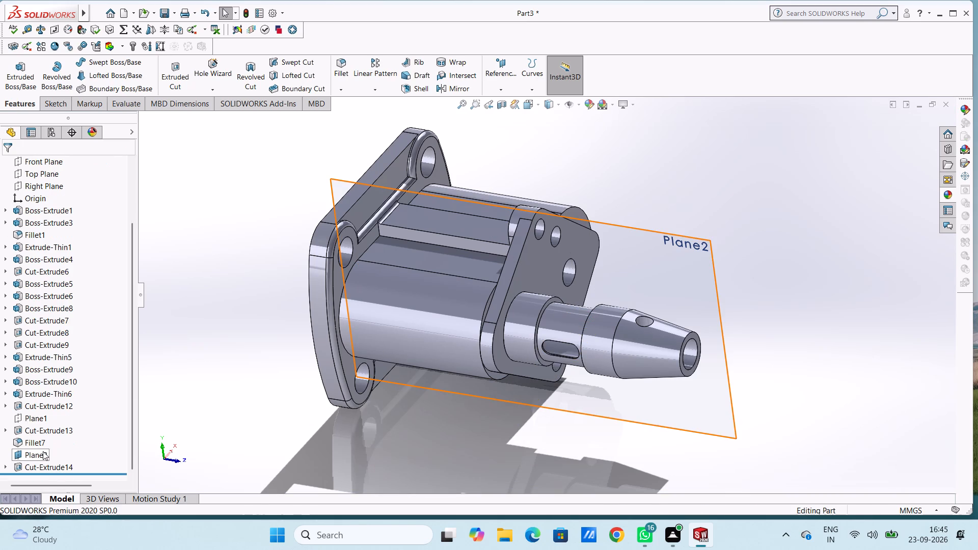
click(40, 452)
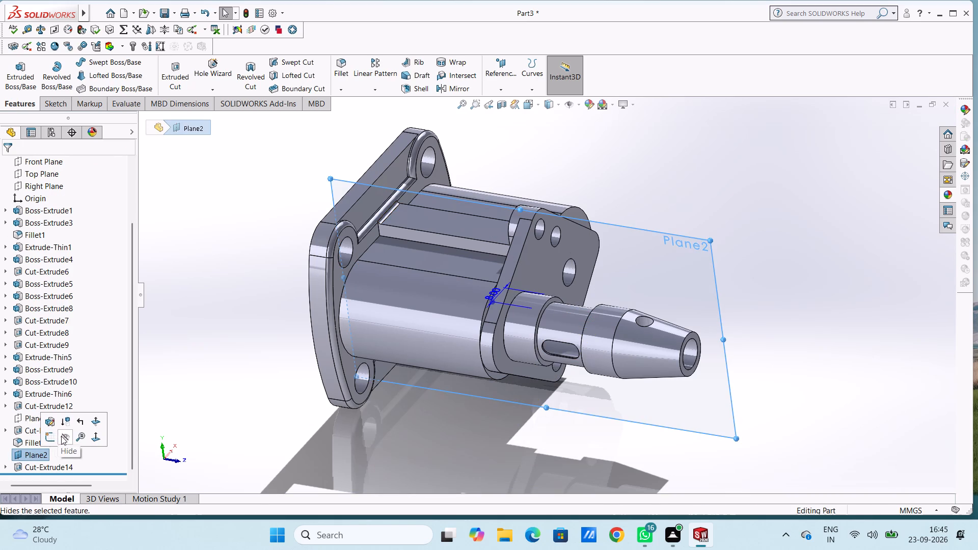
click(61, 436)
click(194, 411)
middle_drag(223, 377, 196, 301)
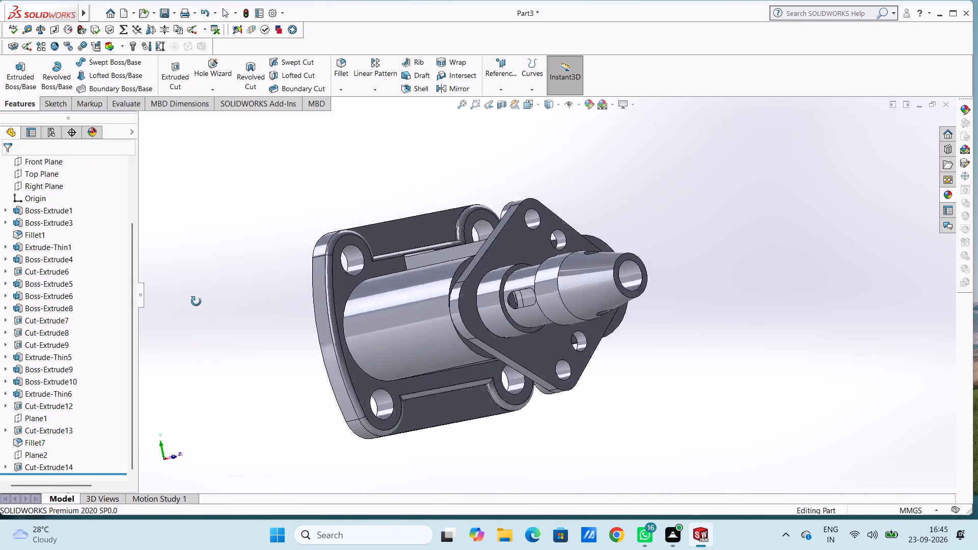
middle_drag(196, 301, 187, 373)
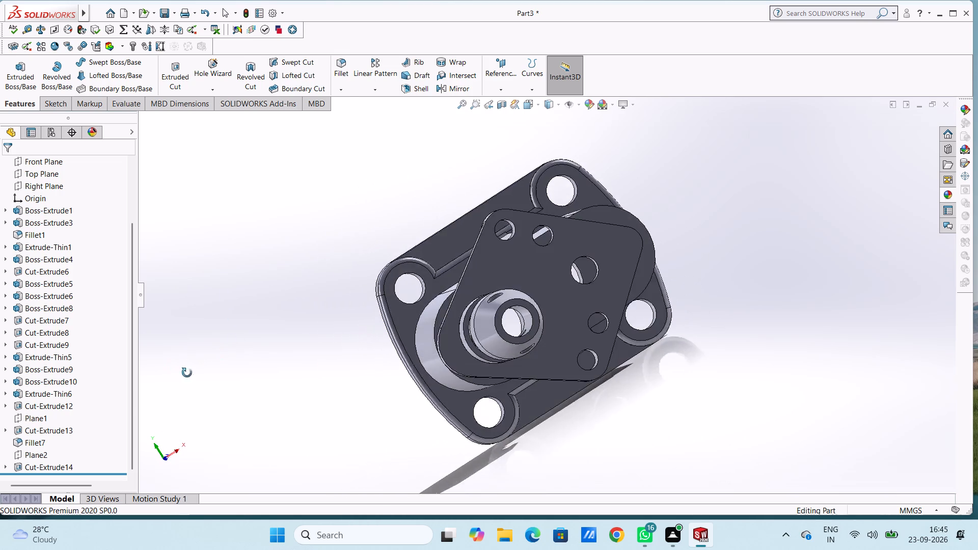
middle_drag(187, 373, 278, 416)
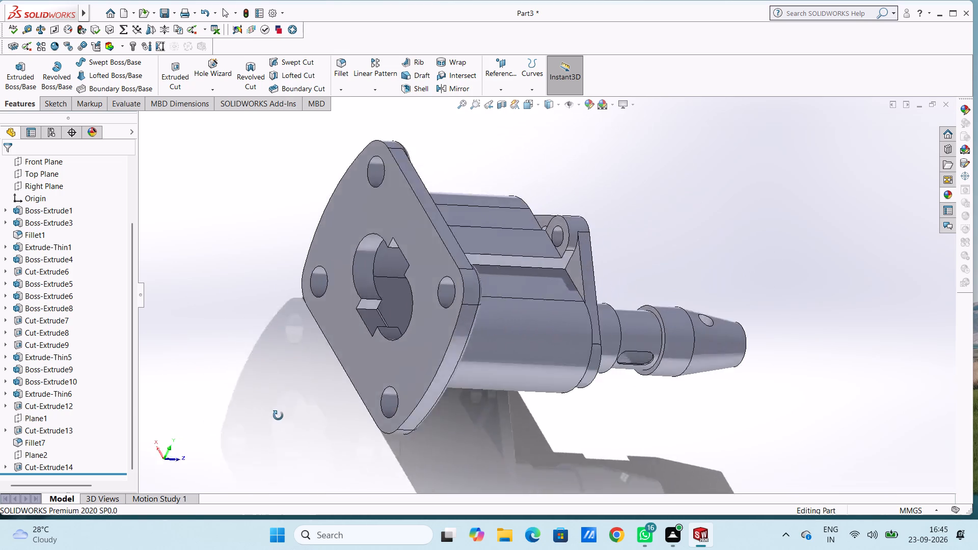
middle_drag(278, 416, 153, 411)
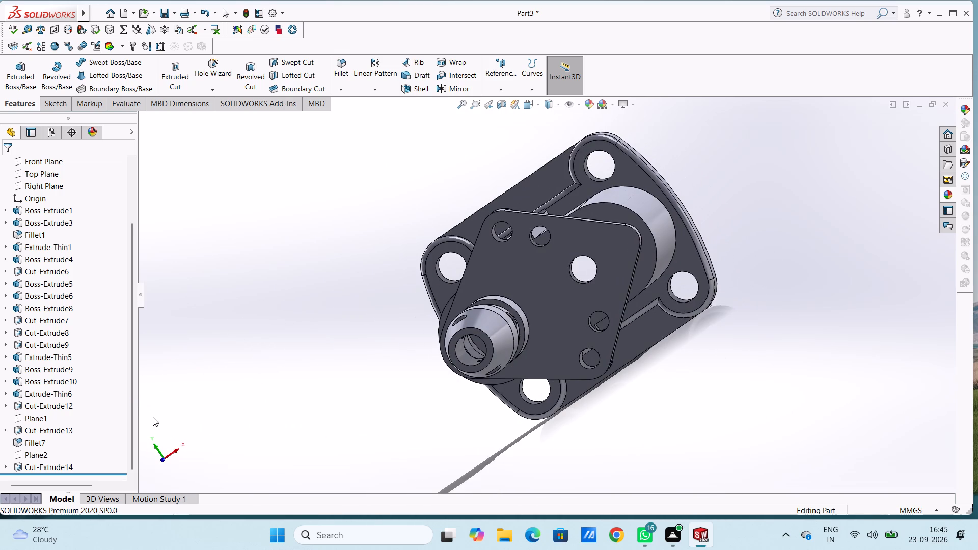
Recolour the whole part orange-brown with RGB values 197, 108, 0.
key(ctrl+7)
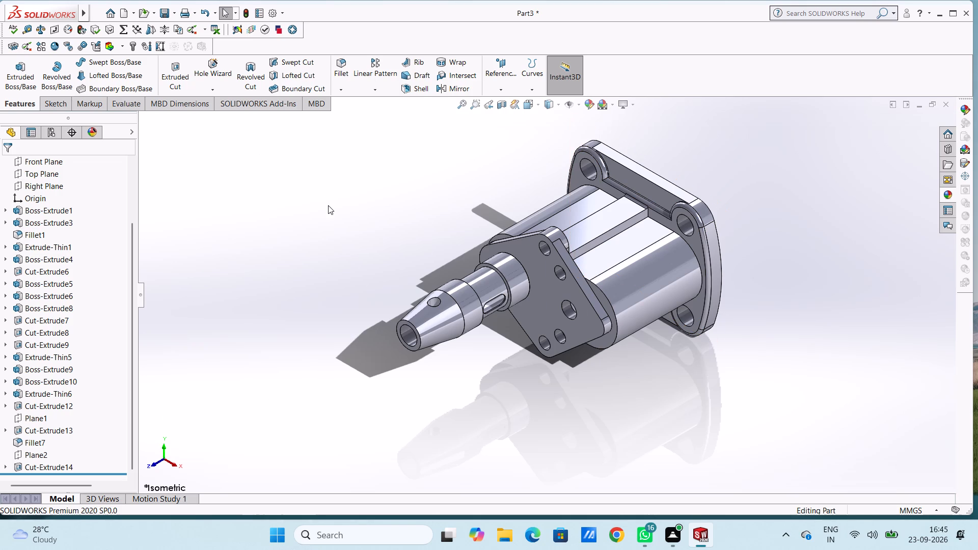
key(Escape)
key(Escape)
click(588, 106)
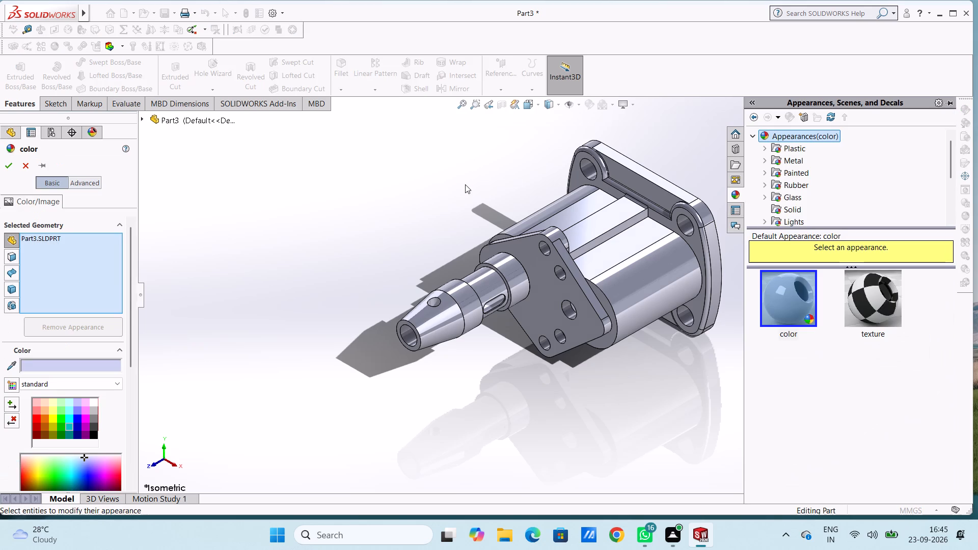
scroll(63, 415, down, 1)
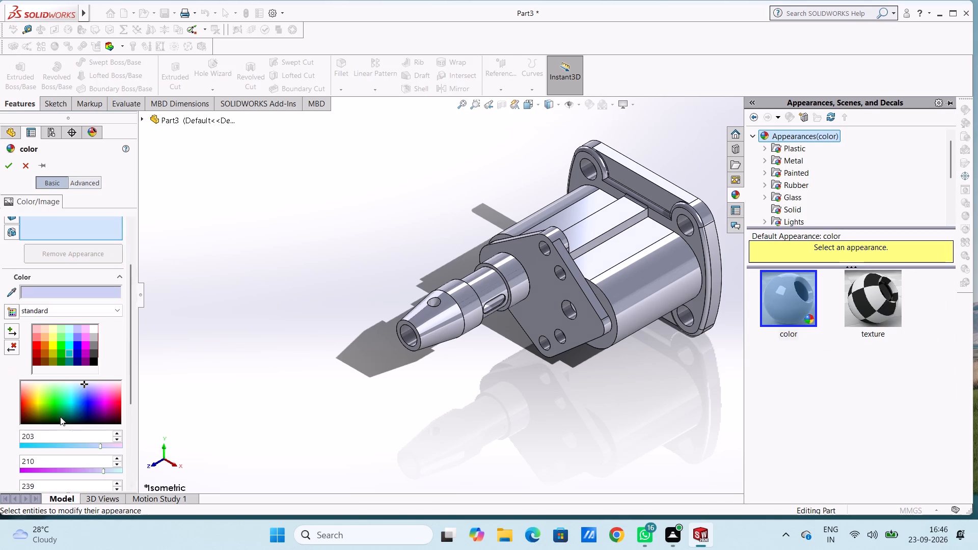
click(29, 400)
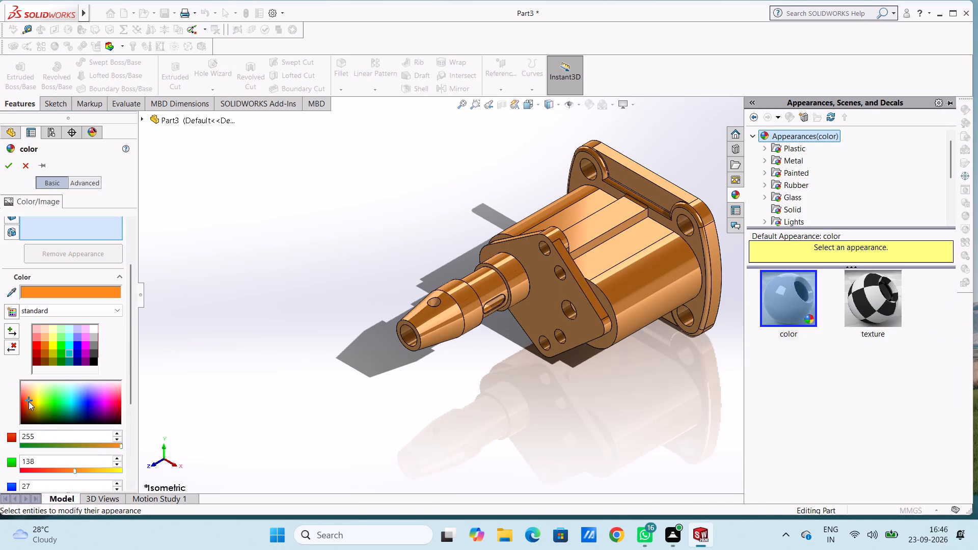
click(29, 406)
click(29, 410)
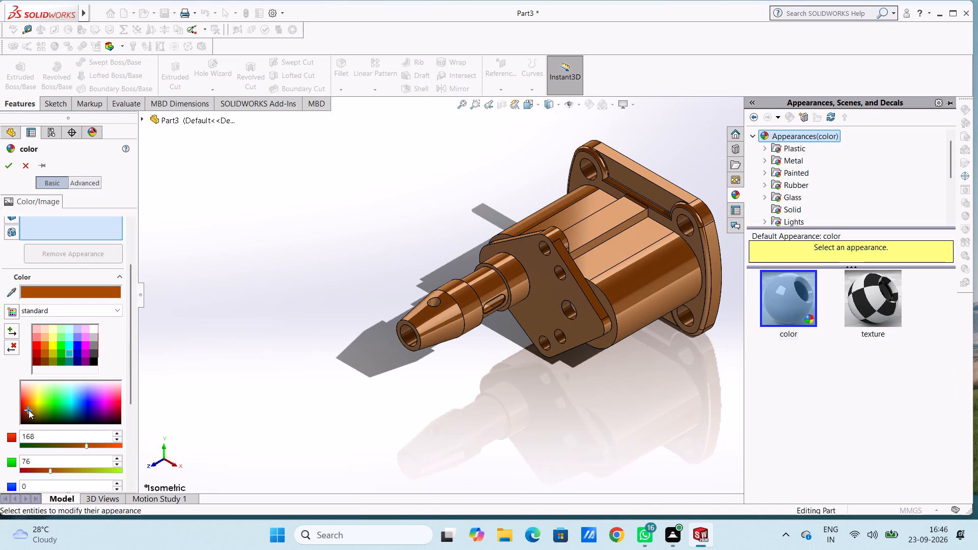
click(26, 400)
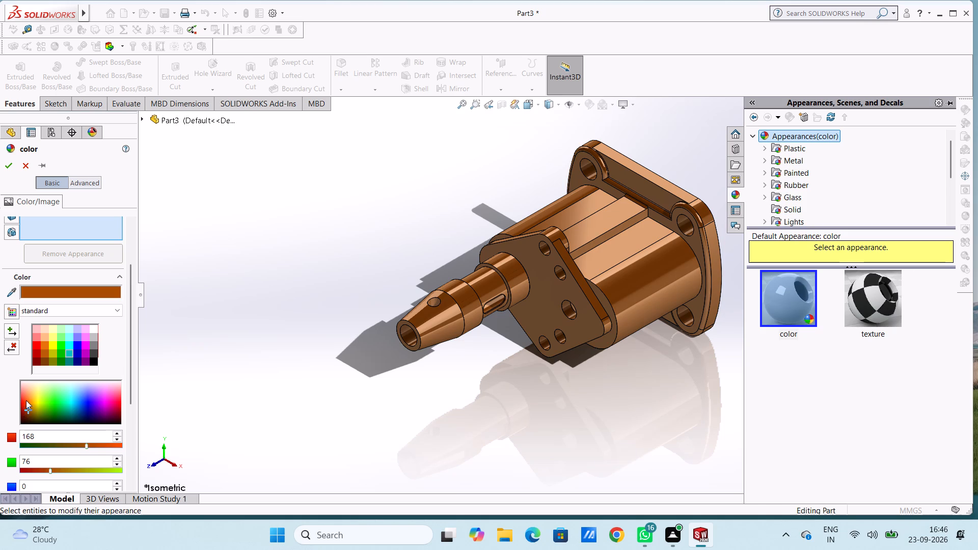
click(23, 404)
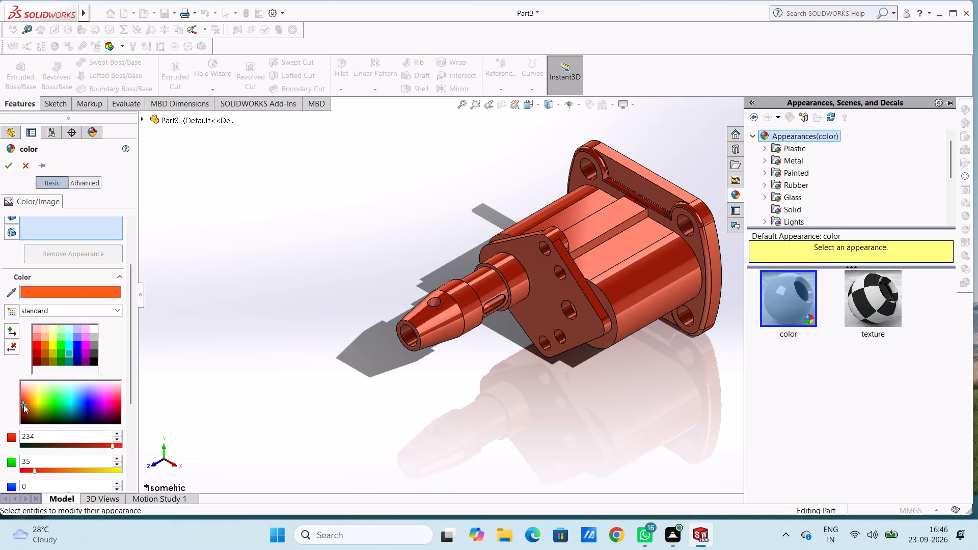
click(23, 406)
click(24, 408)
click(28, 409)
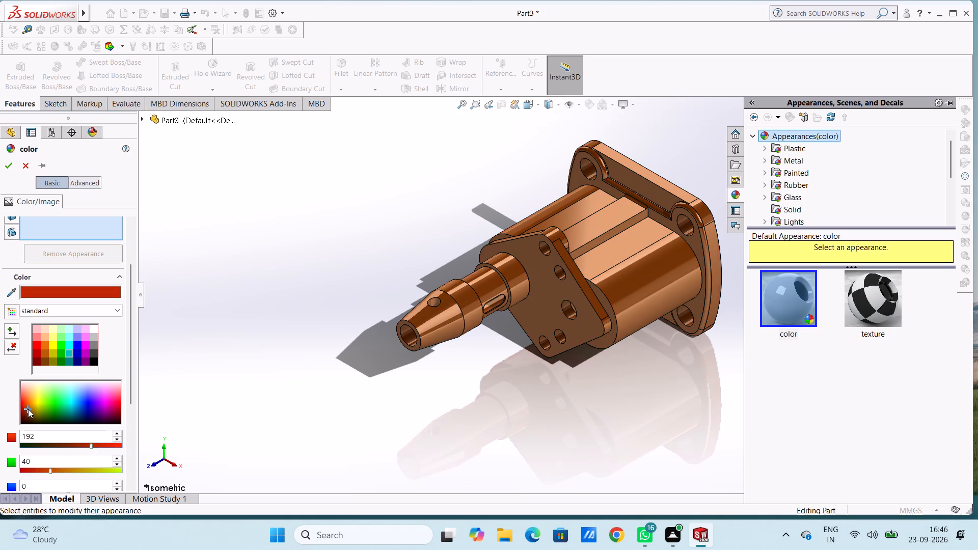
click(29, 411)
click(30, 409)
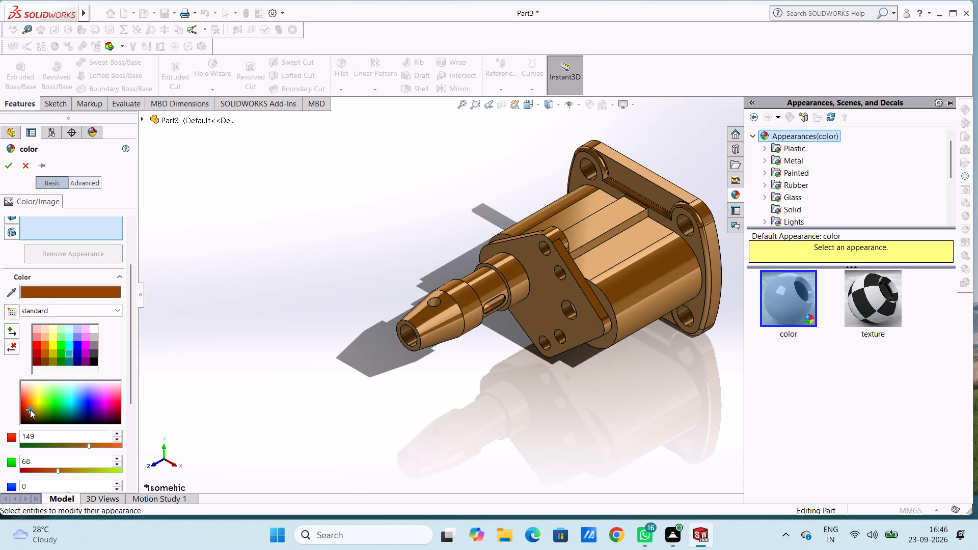
click(30, 407)
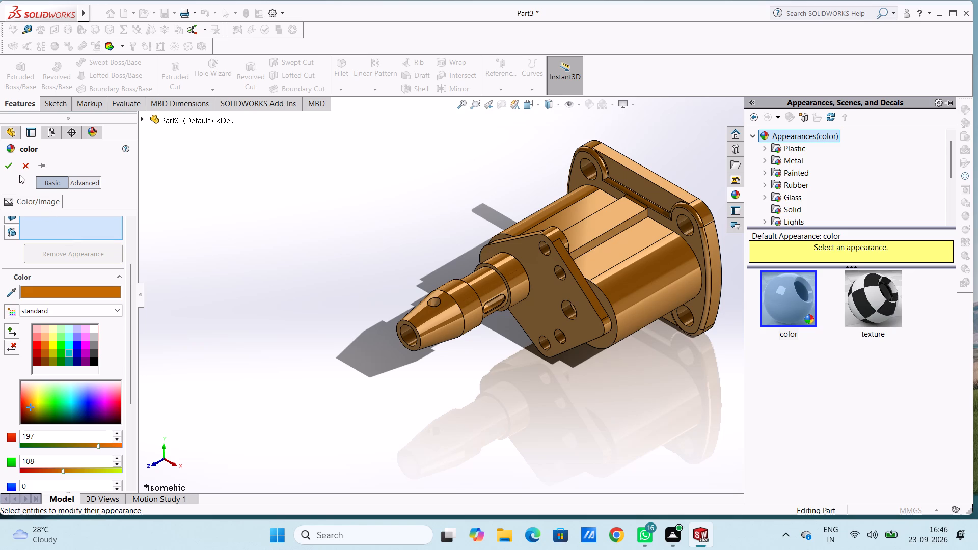
click(8, 167)
click(321, 239)
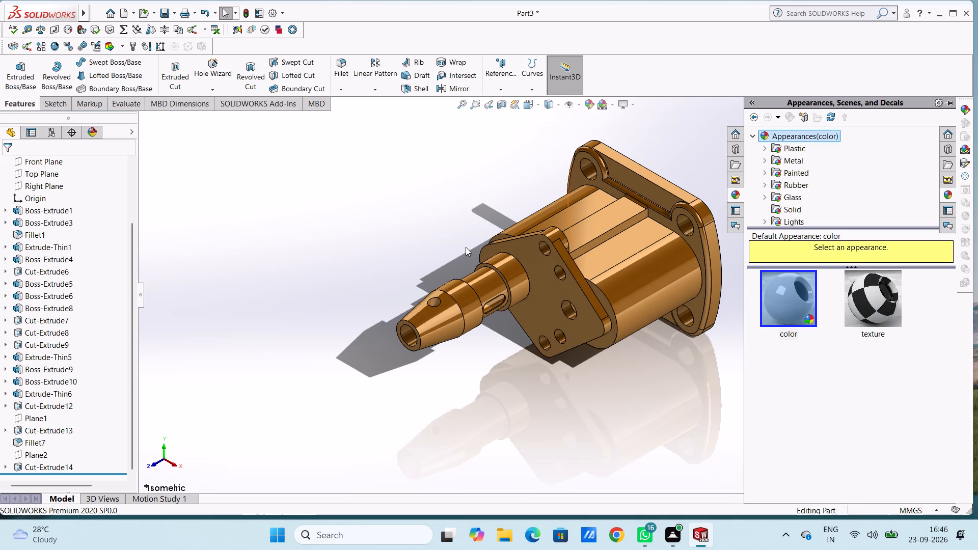
Apply the chromium plate metal appearance to the inner faces of the large flange's two upper mounting holes.
scroll(466, 246, down, 1)
scroll(789, 91, down, 4)
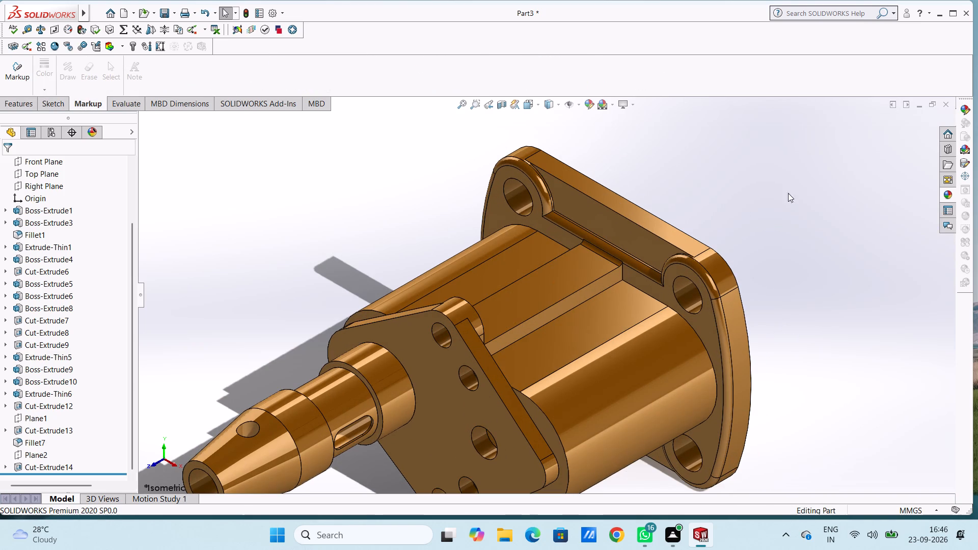
click(948, 195)
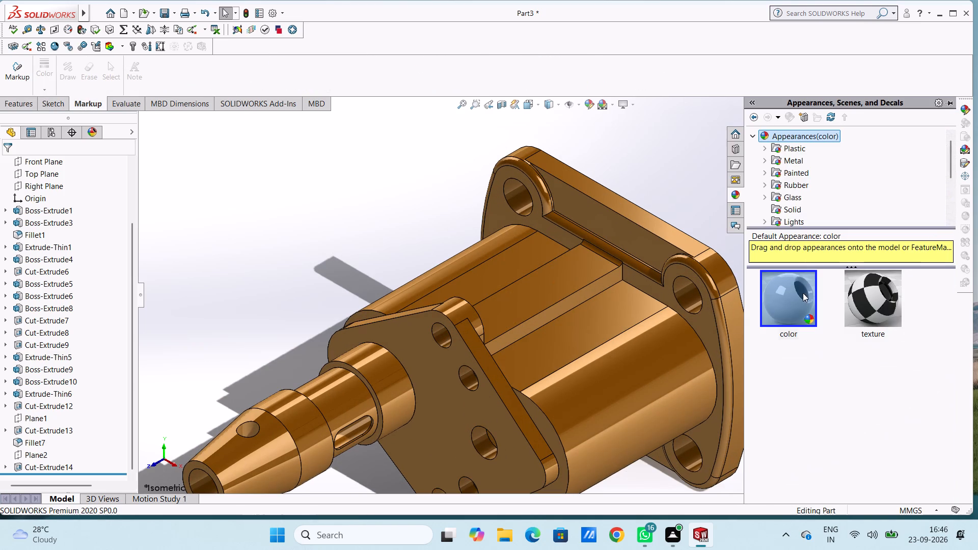
click(773, 160)
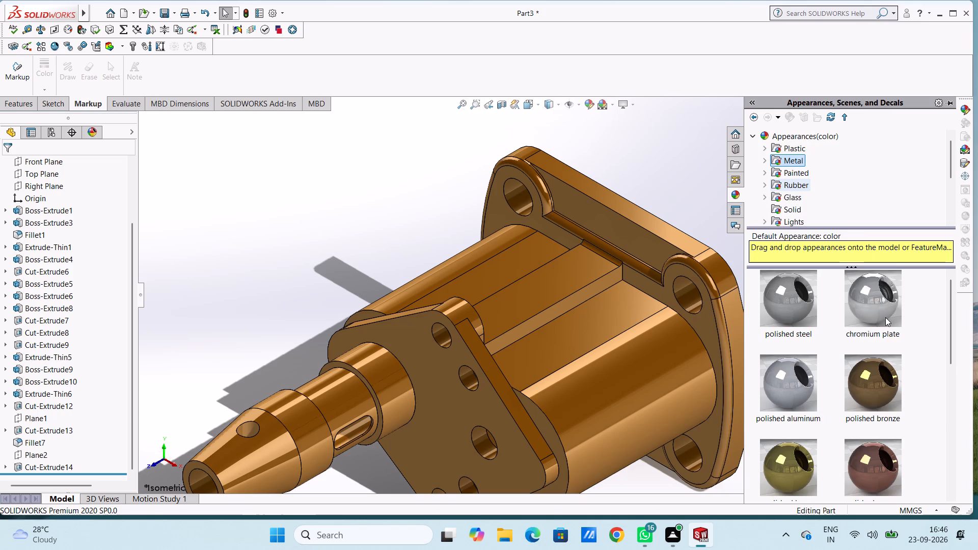
drag(885, 315, 692, 310)
click(692, 310)
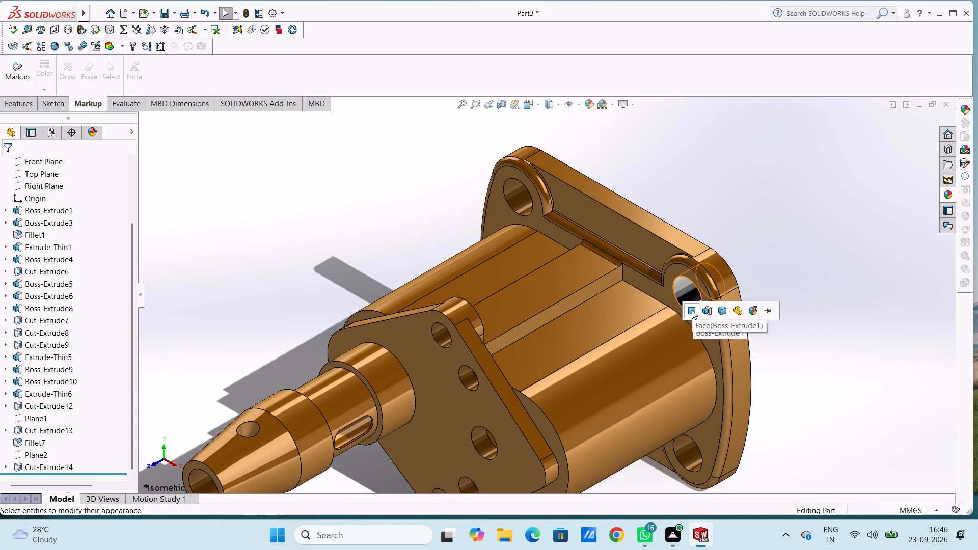
scroll(509, 200, down, 4)
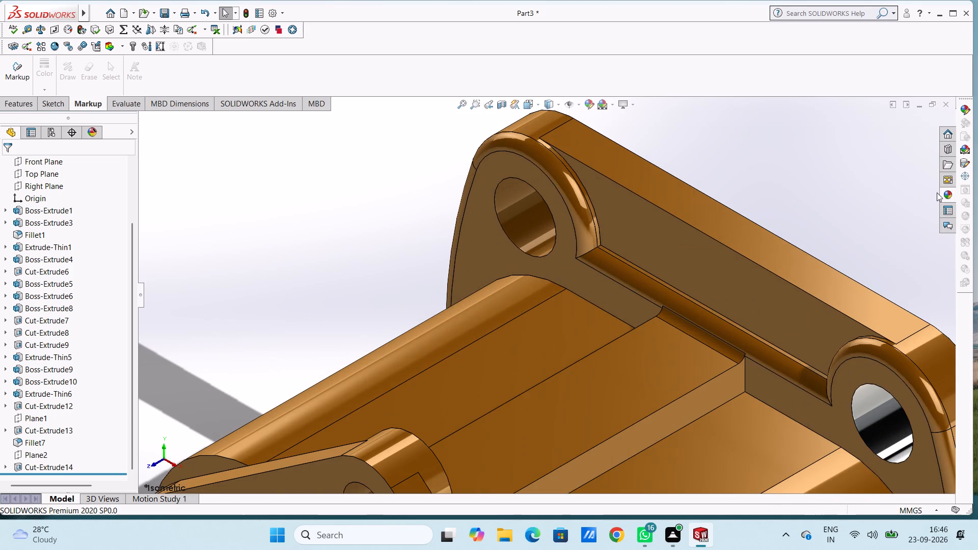
click(946, 195)
drag(876, 298, 518, 220)
click(517, 218)
Apply the chromium plate appearance to the inner faces of the two upper small holes in the angled front plate.
scroll(529, 284, up, 10)
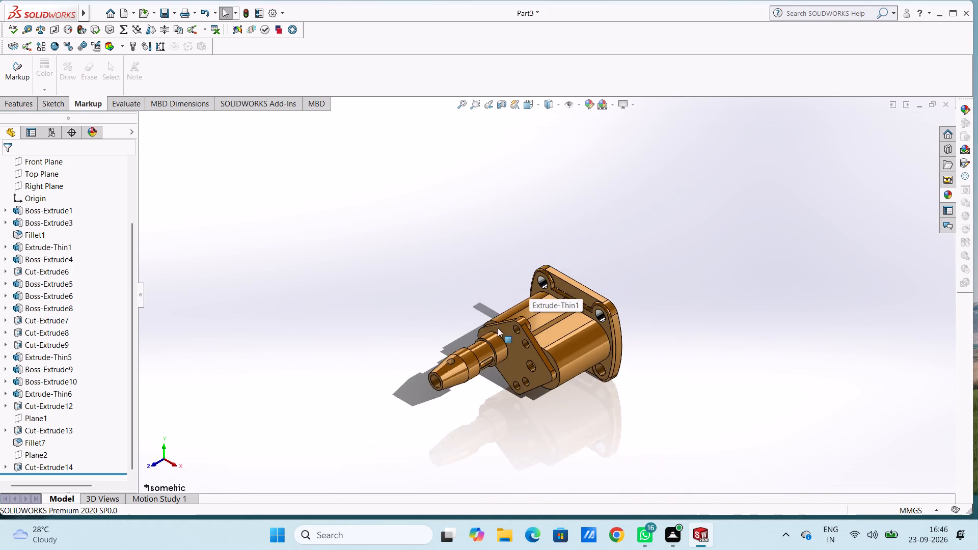
scroll(495, 344, down, 6)
click(944, 194)
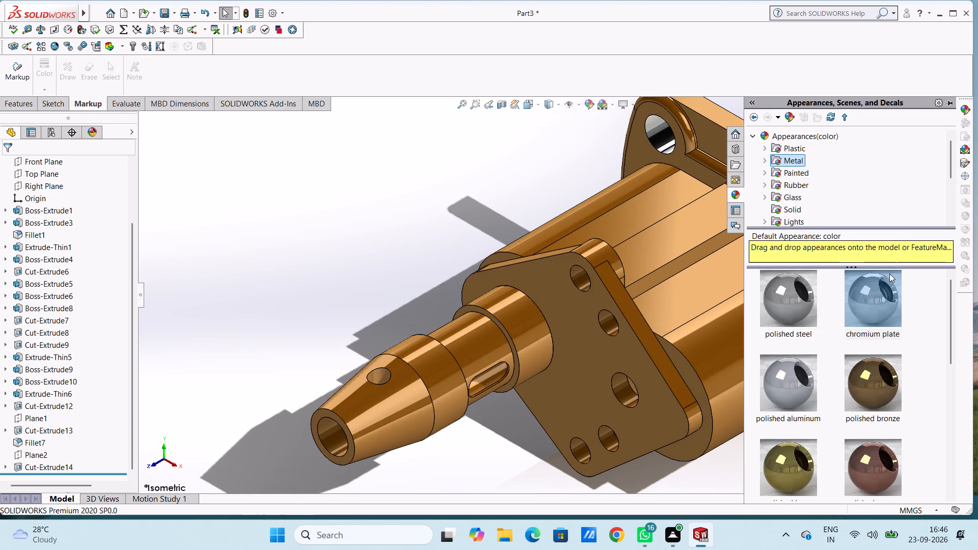
drag(871, 300, 568, 267)
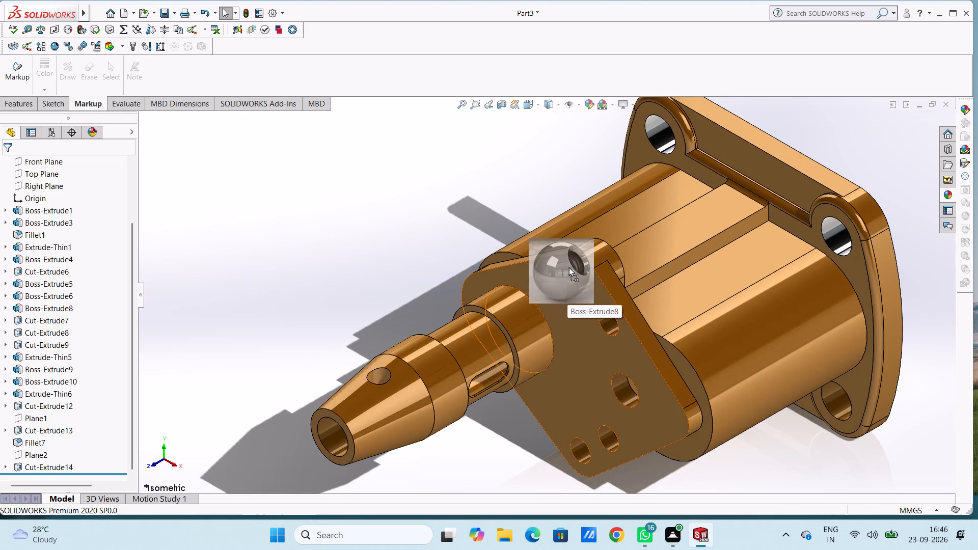
drag(568, 267, 569, 299)
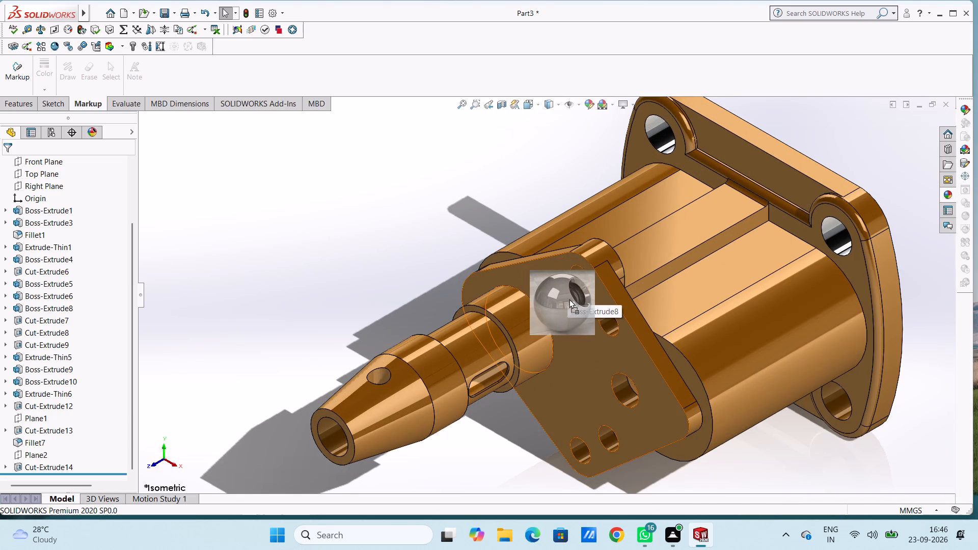
drag(569, 299, 585, 277)
click(577, 278)
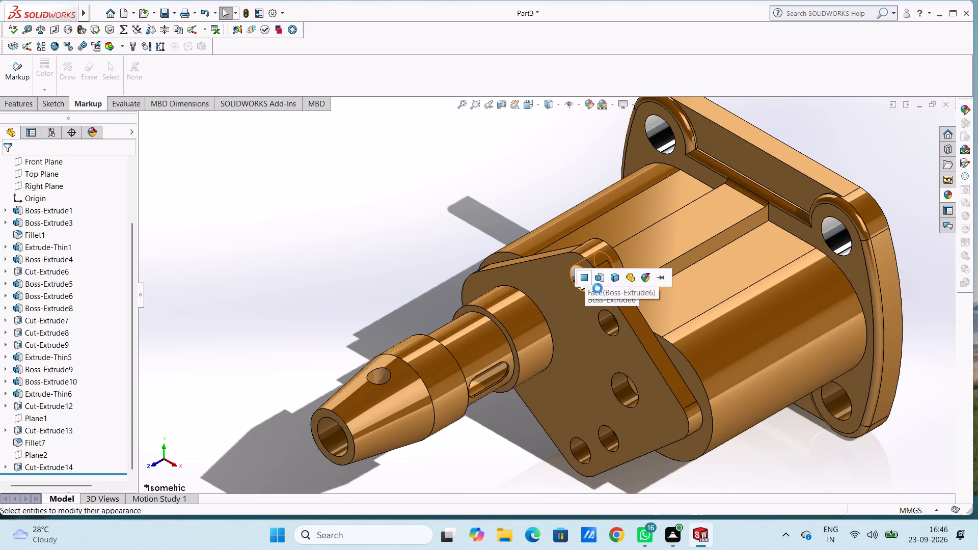
scroll(601, 323, down, 8)
click(945, 195)
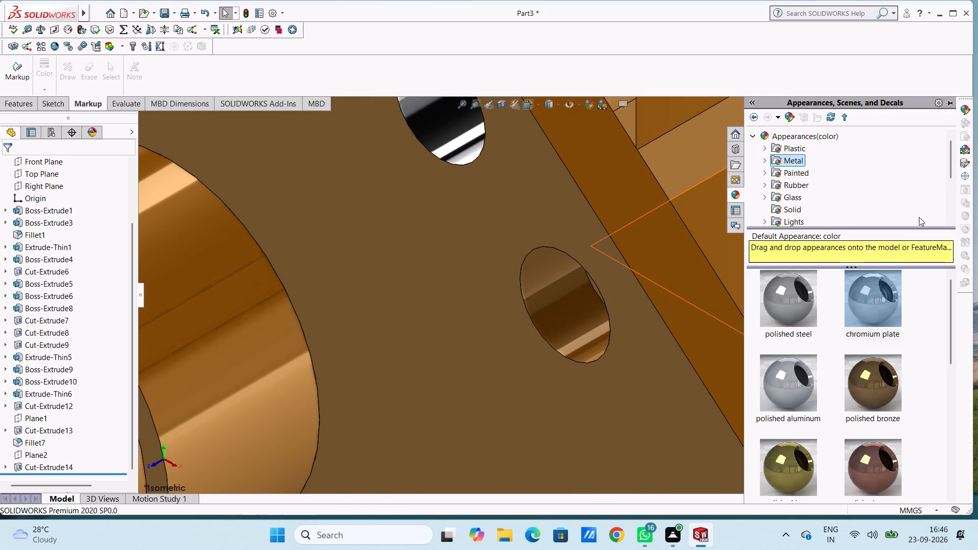
drag(872, 304, 559, 319)
click(559, 319)
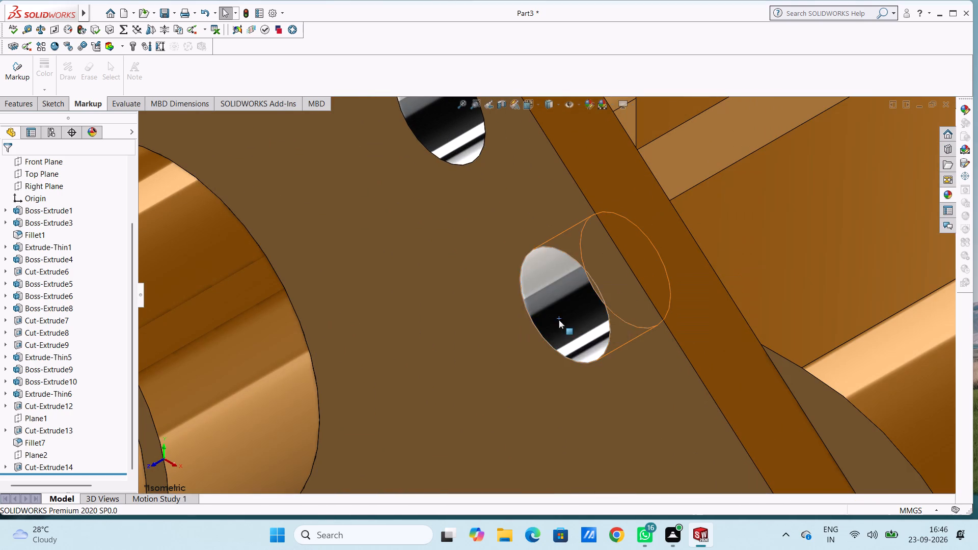
Apply the chromium plate appearance to the inner face of the larger middle hole in the front plate.
scroll(559, 320, up, 9)
scroll(554, 361, down, 6)
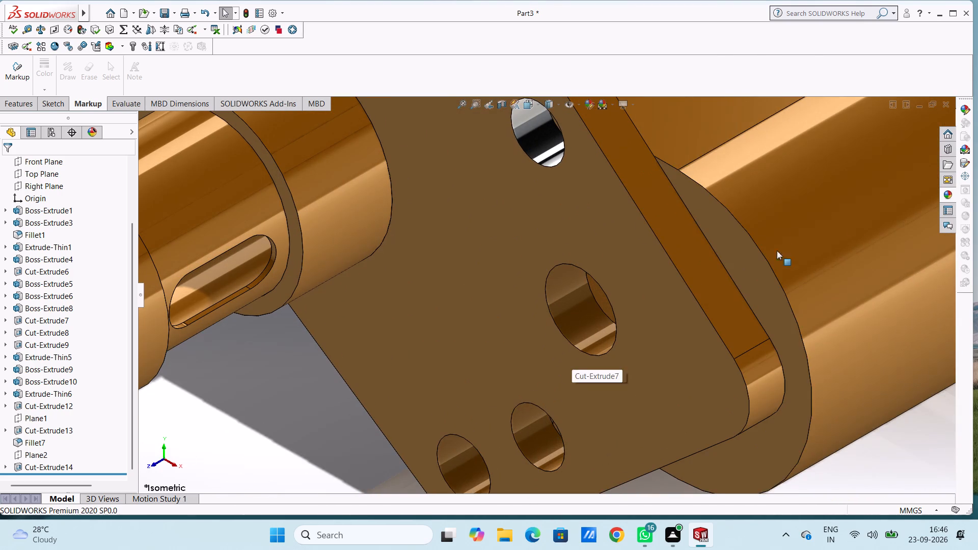
click(941, 193)
drag(871, 296, 574, 328)
click(573, 328)
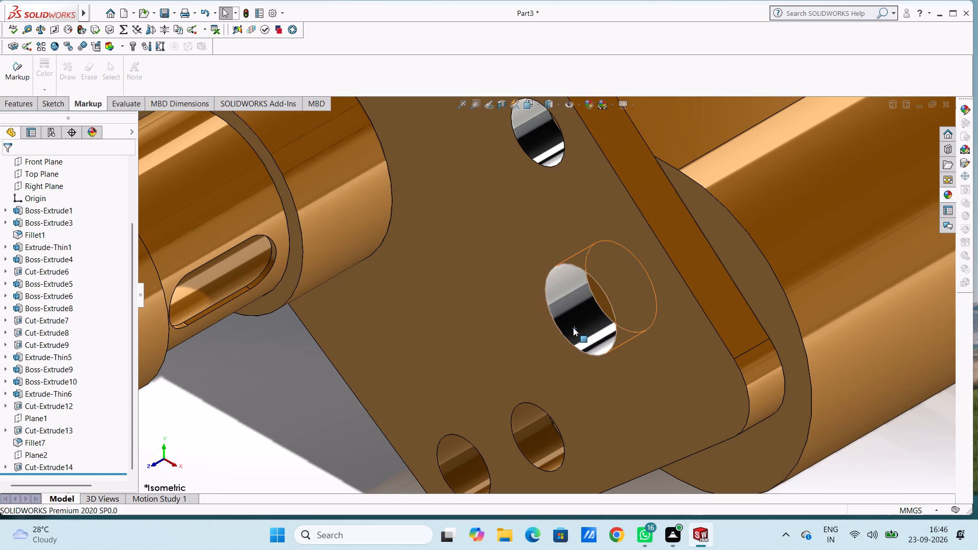
Apply the chromium plate appearance to the inner faces of the two lower small holes in the front plate.
scroll(573, 327, up, 7)
scroll(520, 343, down, 7)
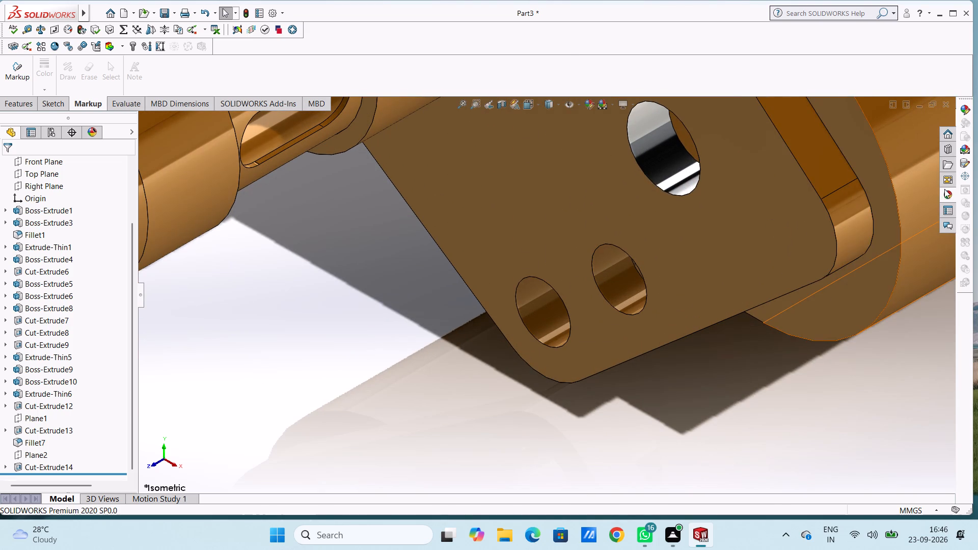
click(944, 193)
drag(885, 290, 773, 301)
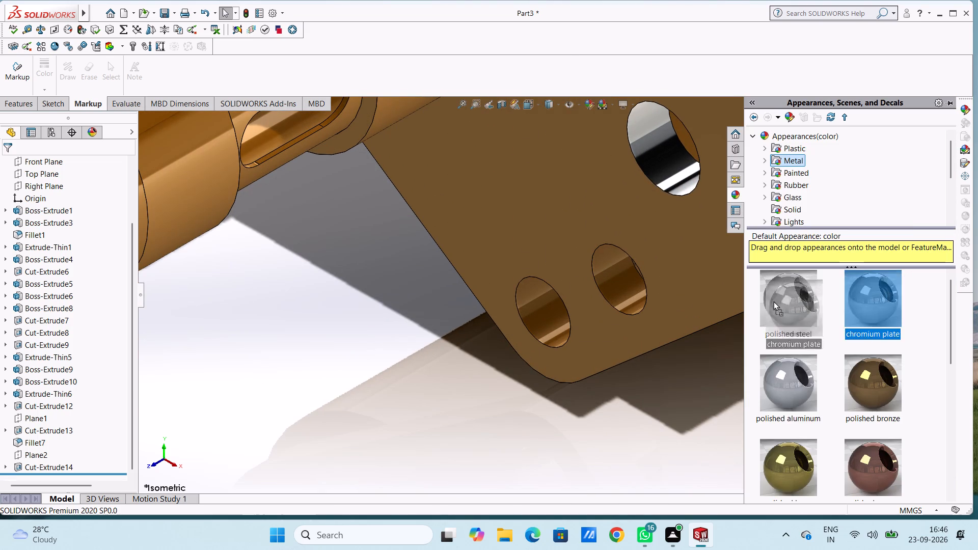
drag(773, 301, 635, 278)
click(635, 278)
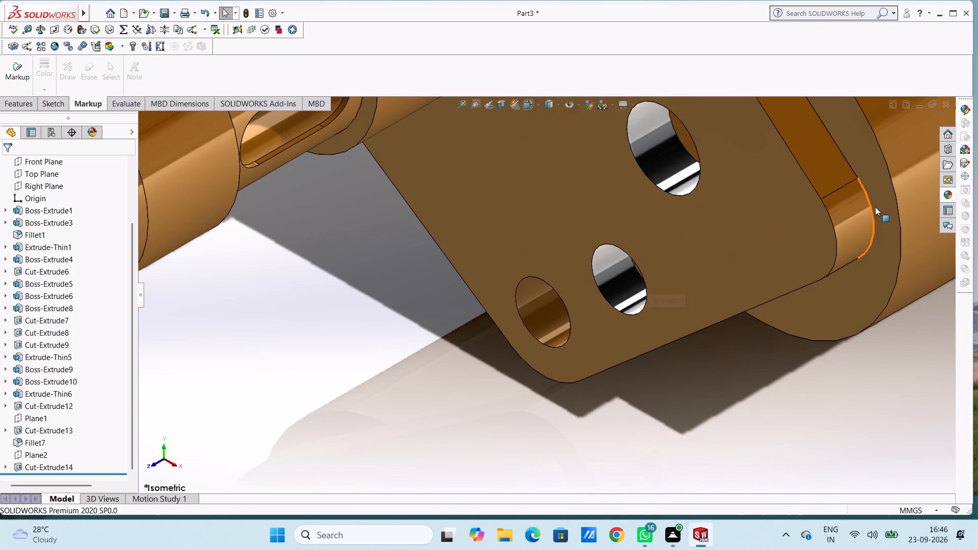
click(945, 194)
drag(884, 295, 610, 342)
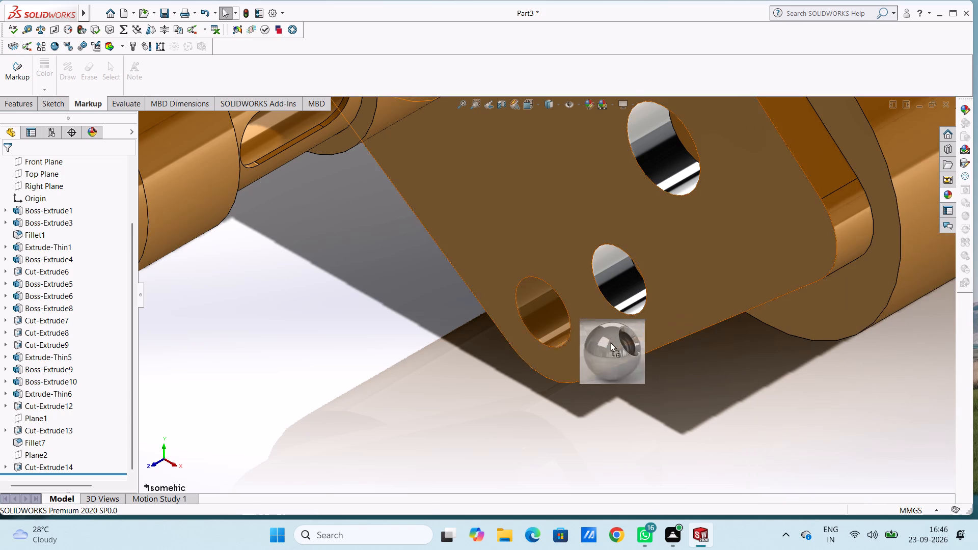
drag(610, 342, 546, 310)
click(545, 310)
Apply the chromium plate appearance to the internal bore face seen through the slot in the stepped boss.
scroll(545, 310, up, 5)
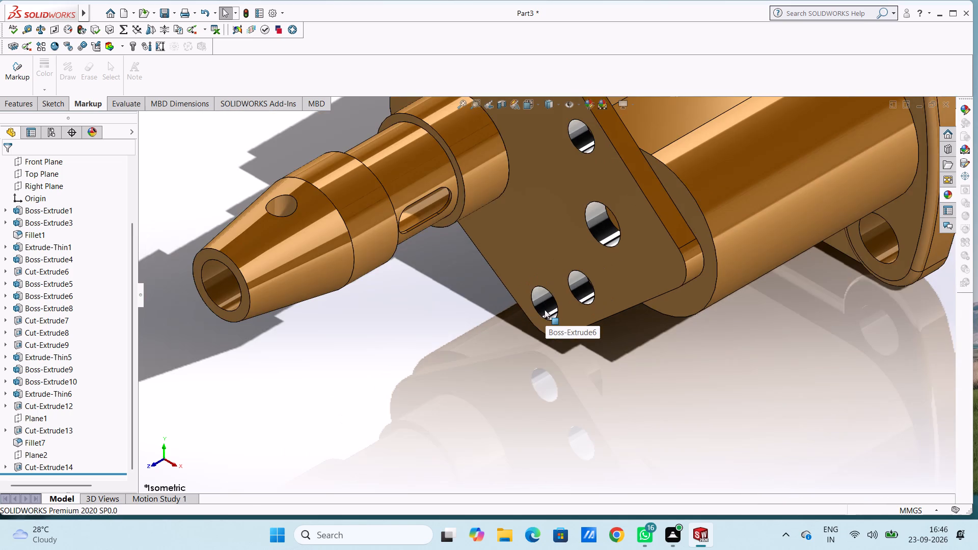
middle_drag(576, 306, 620, 254)
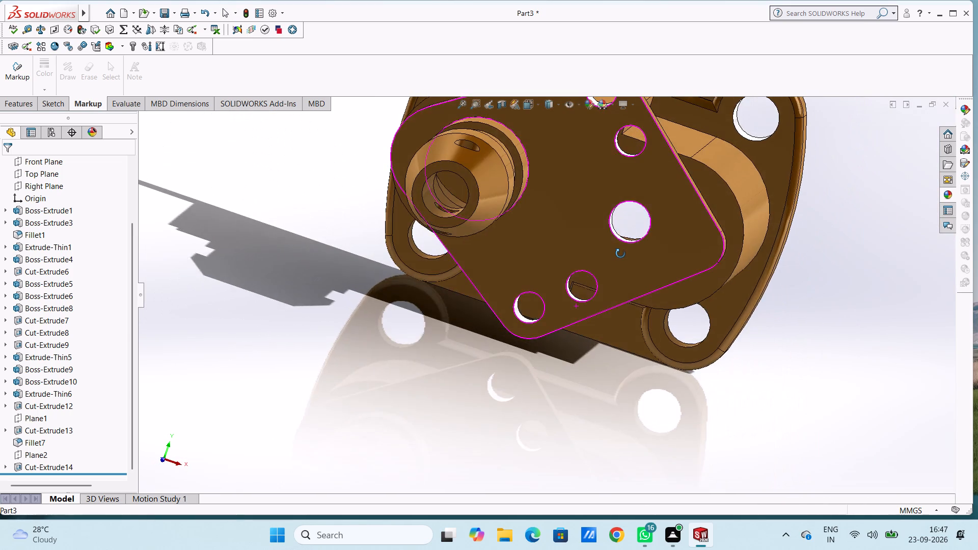
middle_drag(620, 254, 585, 265)
middle_drag(585, 265, 548, 277)
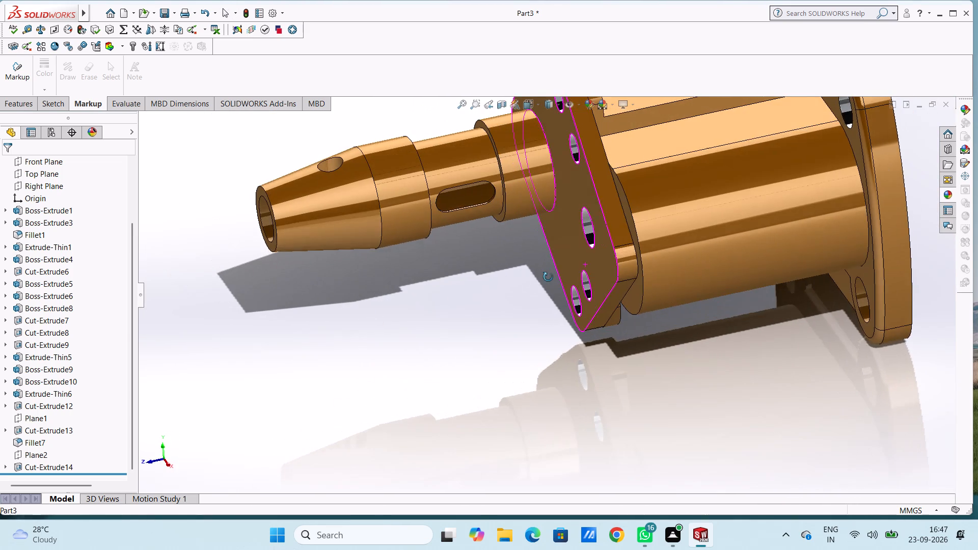
middle_drag(548, 277, 548, 278)
middle_click(549, 278)
scroll(470, 172, up, 1)
scroll(460, 173, down, 6)
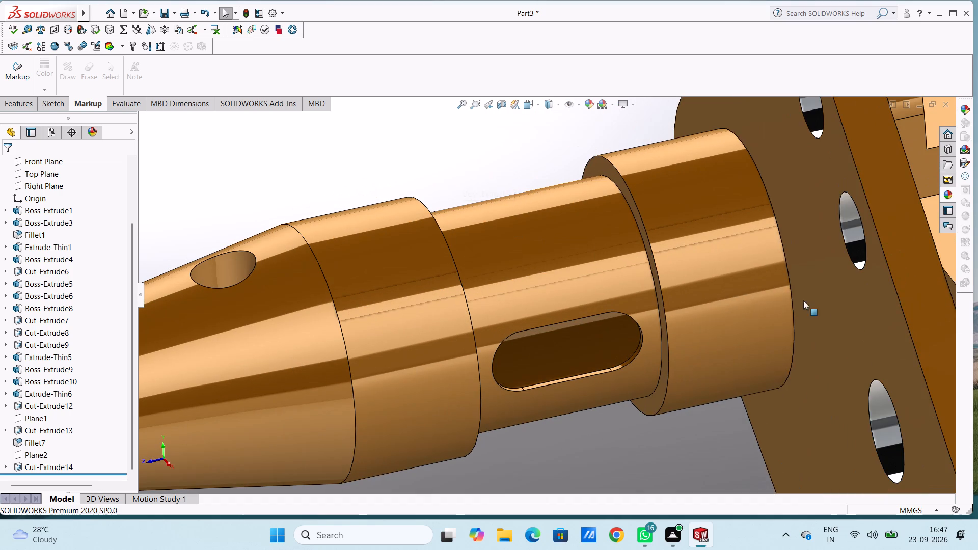
click(947, 199)
drag(876, 291, 763, 316)
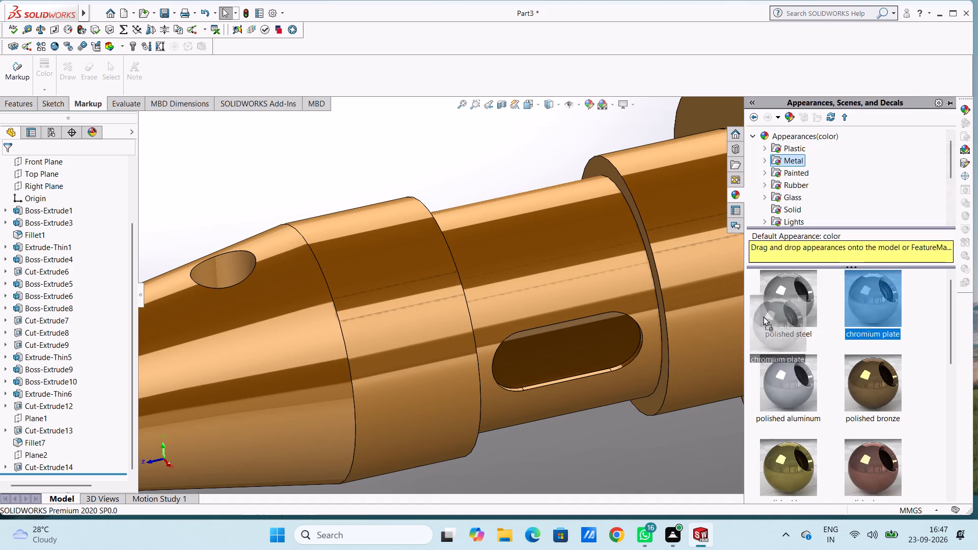
drag(763, 316, 569, 342)
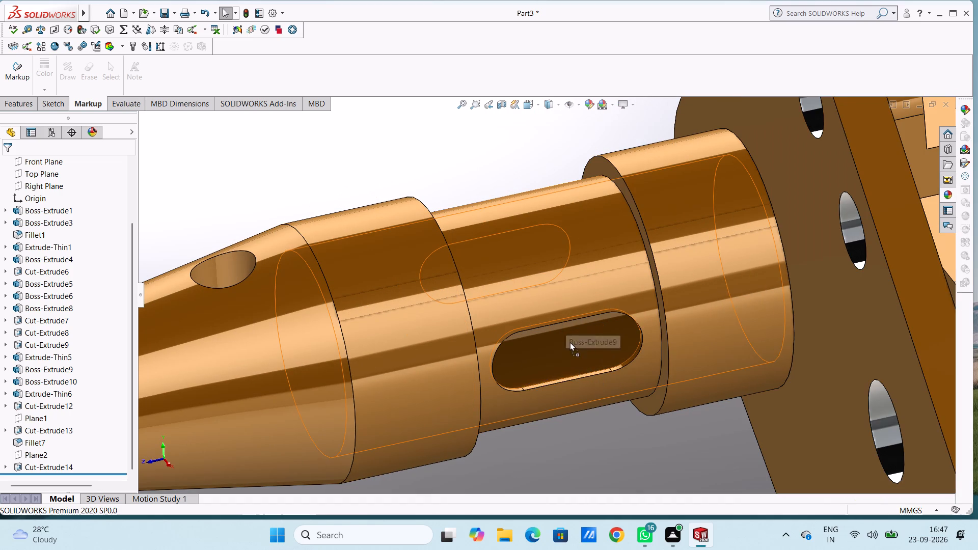
drag(569, 342, 572, 318)
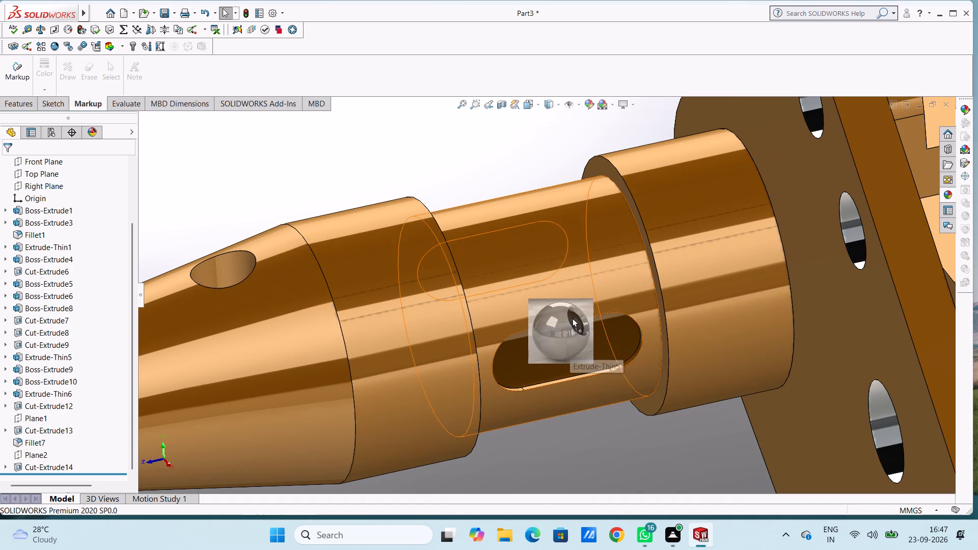
drag(572, 318, 574, 333)
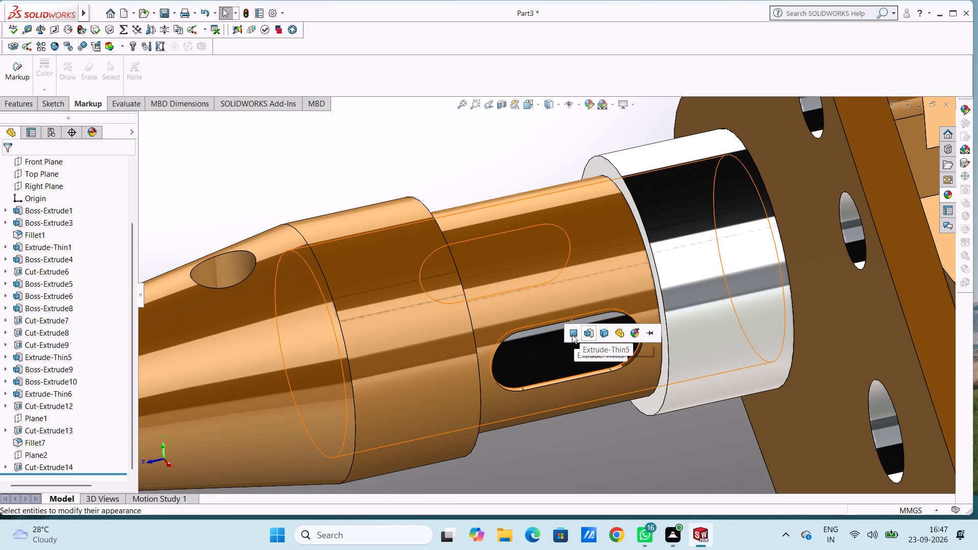
click(572, 335)
Apply the chromium plate appearance to the slot's lower flat side face.
scroll(570, 350, up, 4)
middle_drag(570, 350, 594, 361)
scroll(577, 340, down, 6)
middle_drag(567, 316, 578, 339)
scroll(556, 302, down, 4)
click(947, 197)
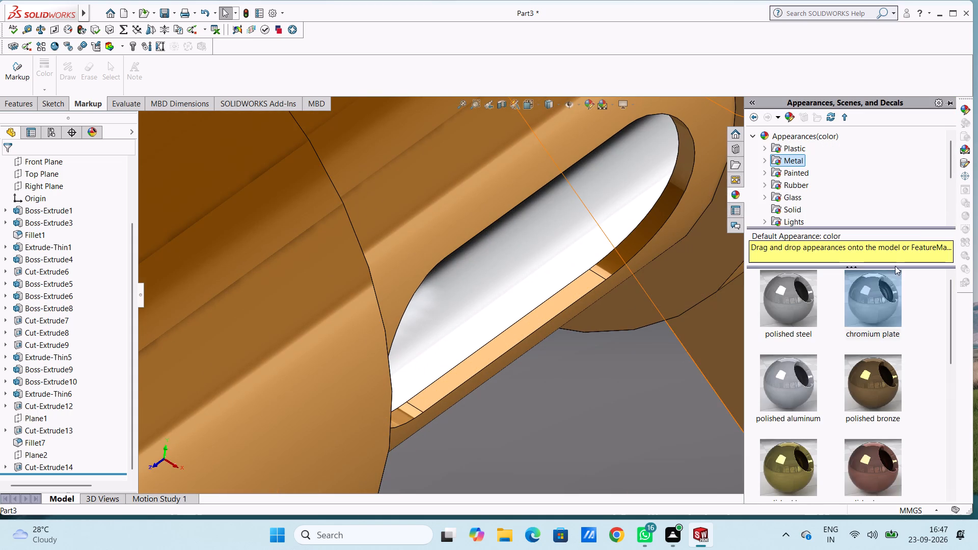
drag(878, 294, 508, 313)
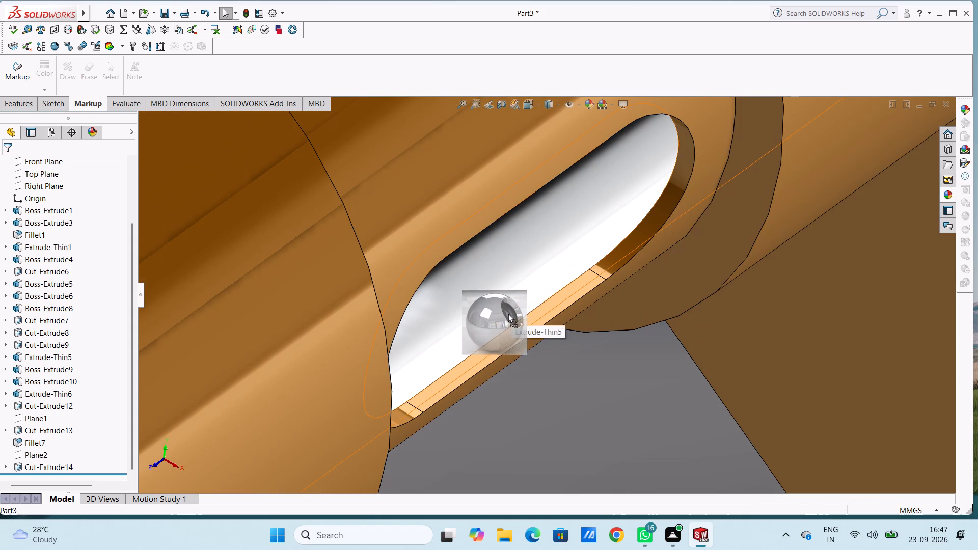
drag(508, 313, 520, 336)
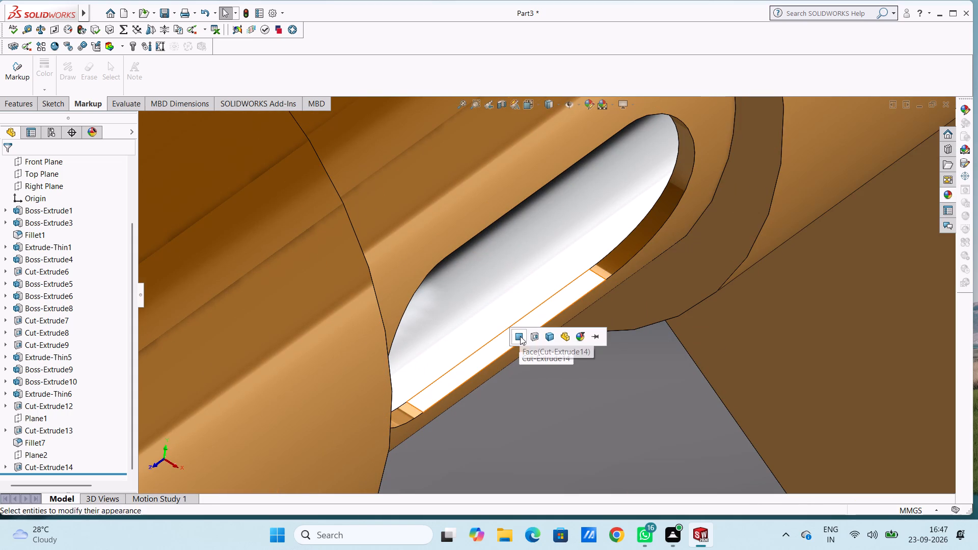
click(520, 336)
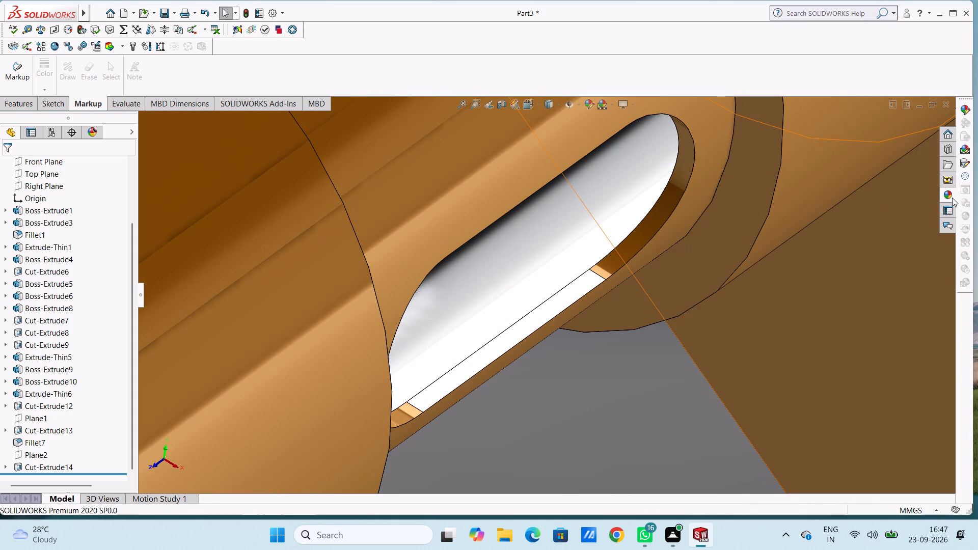
Apply the chromium plate appearance to the whole slot cut feature, Cut-Extrude14.
click(947, 193)
drag(877, 294, 637, 222)
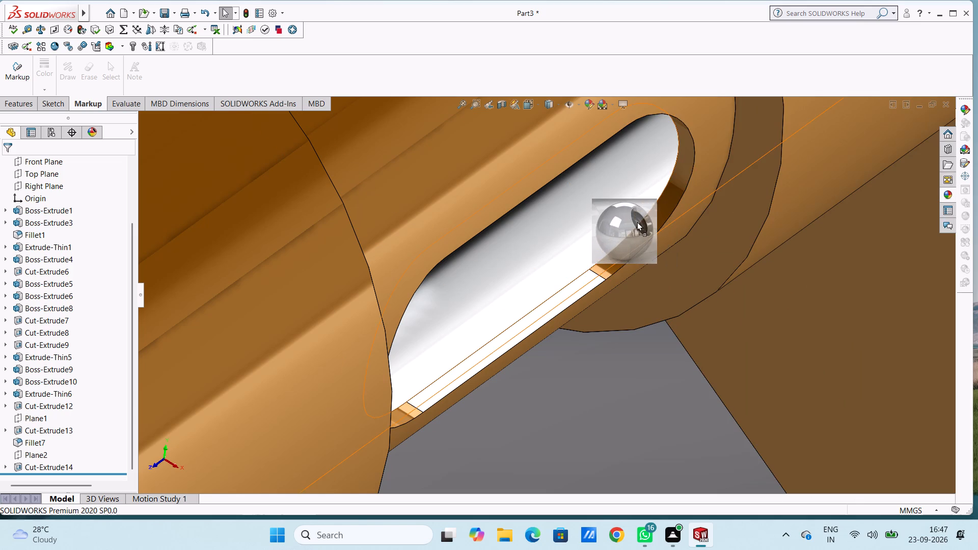
drag(637, 222, 643, 229)
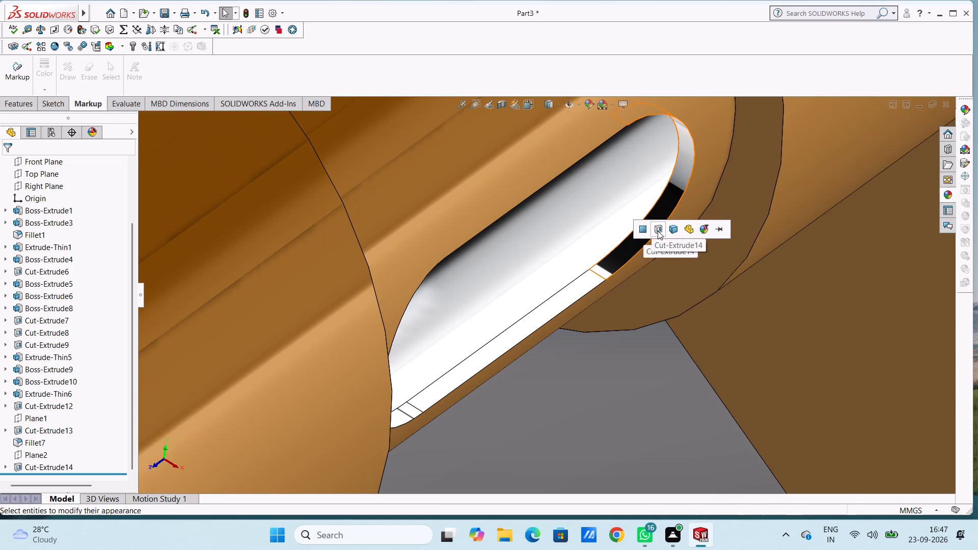
click(658, 231)
Apply the chromium plate appearance to the inner face of the upper cross hole in the boss's tapered nose.
scroll(650, 349, up, 3)
scroll(604, 360, up, 1)
middle_drag(604, 361, 569, 290)
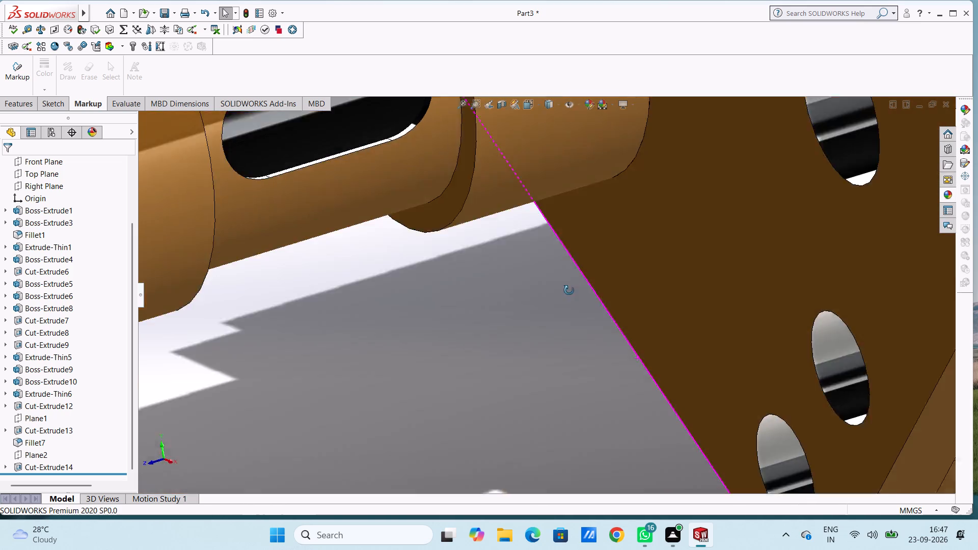
middle_drag(569, 290, 587, 292)
scroll(587, 293, up, 5)
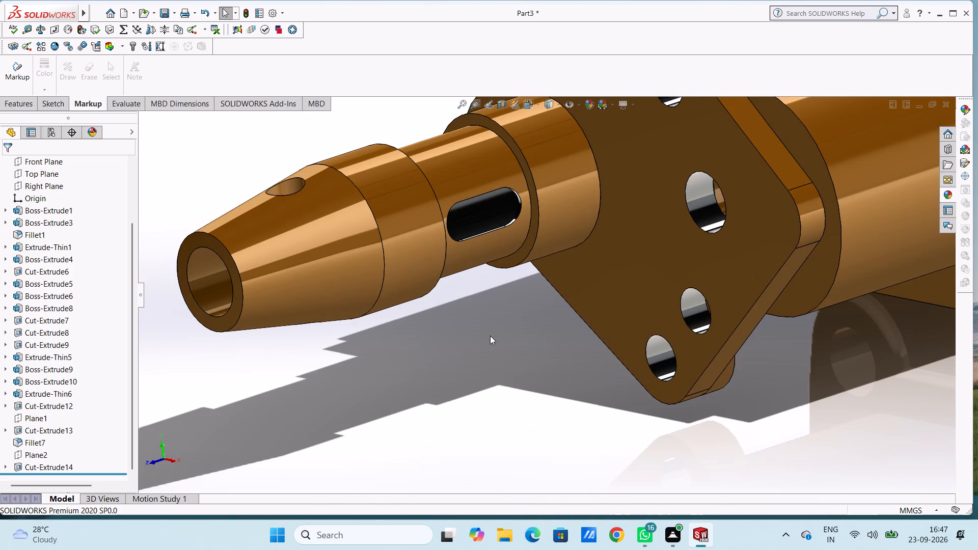
scroll(275, 182, down, 5)
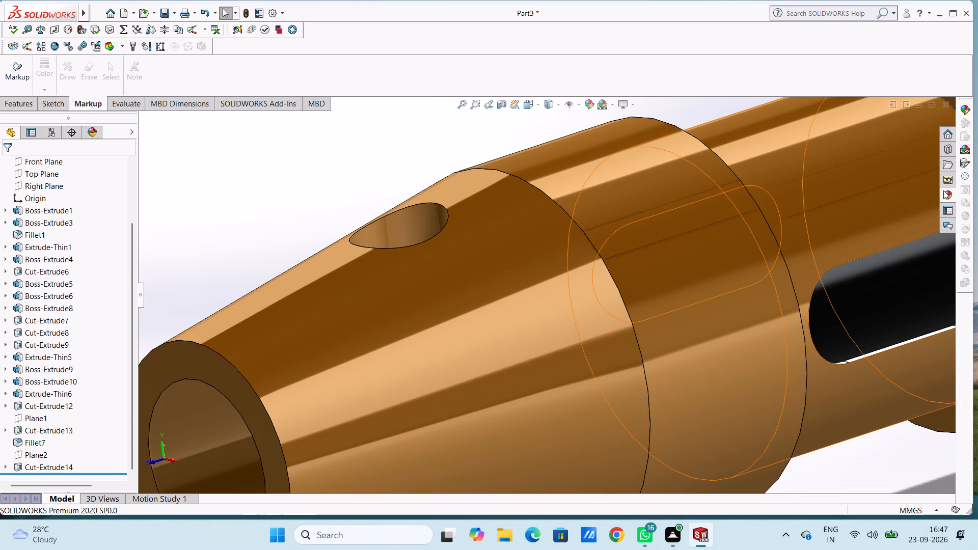
click(945, 193)
drag(889, 283, 414, 181)
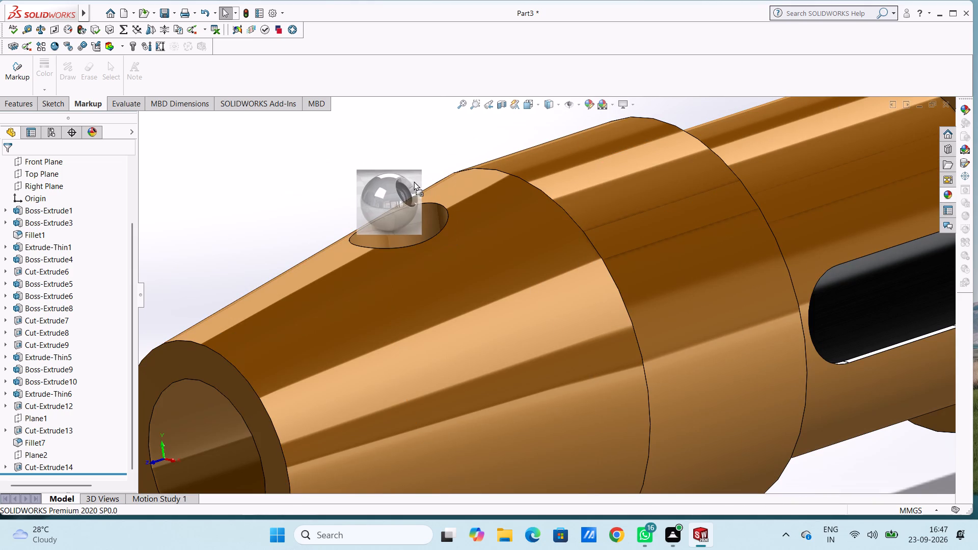
drag(414, 181, 416, 213)
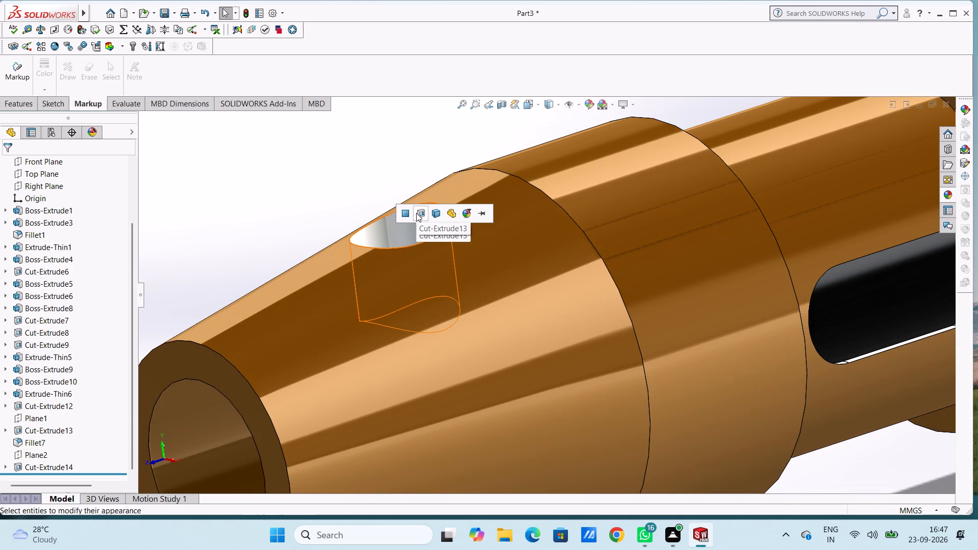
click(404, 215)
Apply the chromium plate appearance to the bore face at the open end of the tapered nose.
scroll(404, 215, up, 6)
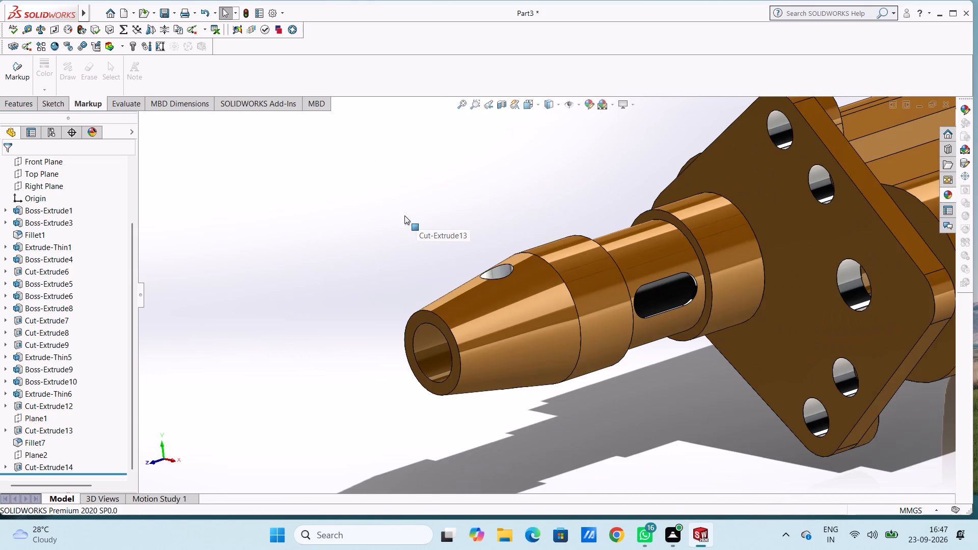
scroll(425, 327, down, 6)
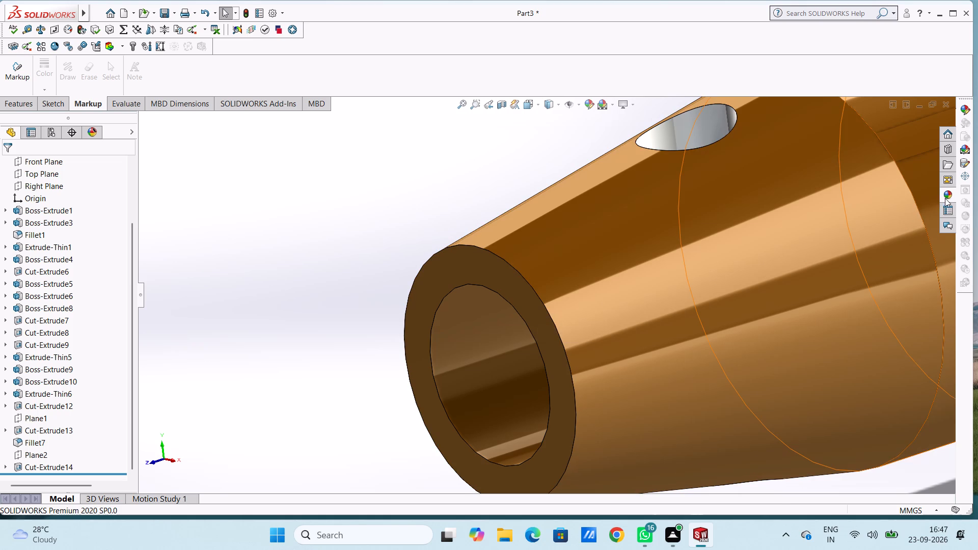
click(945, 198)
drag(868, 296, 477, 345)
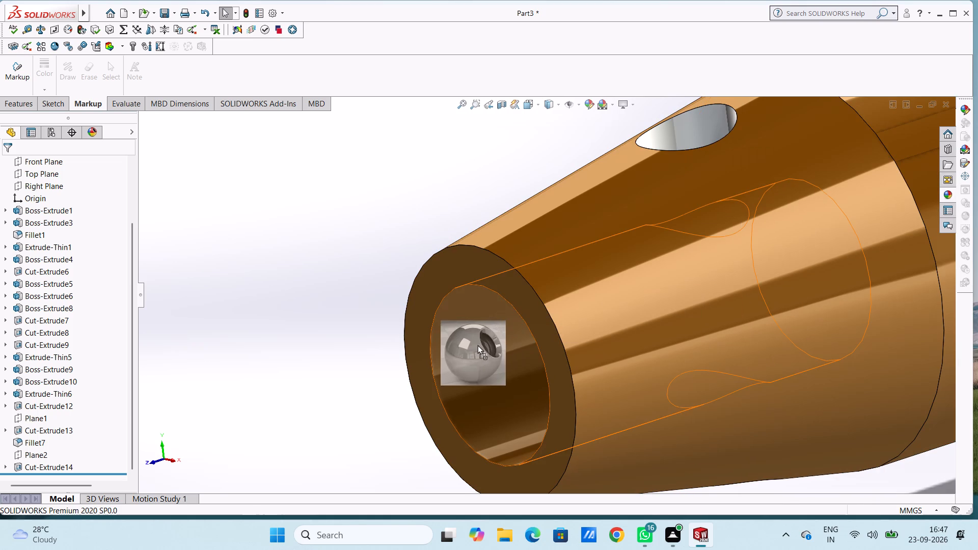
drag(477, 345, 477, 346)
click(477, 346)
Apply the chromium plate appearance to the inner face of the cross hole on the underside of the tapered nose.
scroll(475, 347, up, 5)
middle_drag(565, 374, 591, 275)
scroll(575, 431, down, 6)
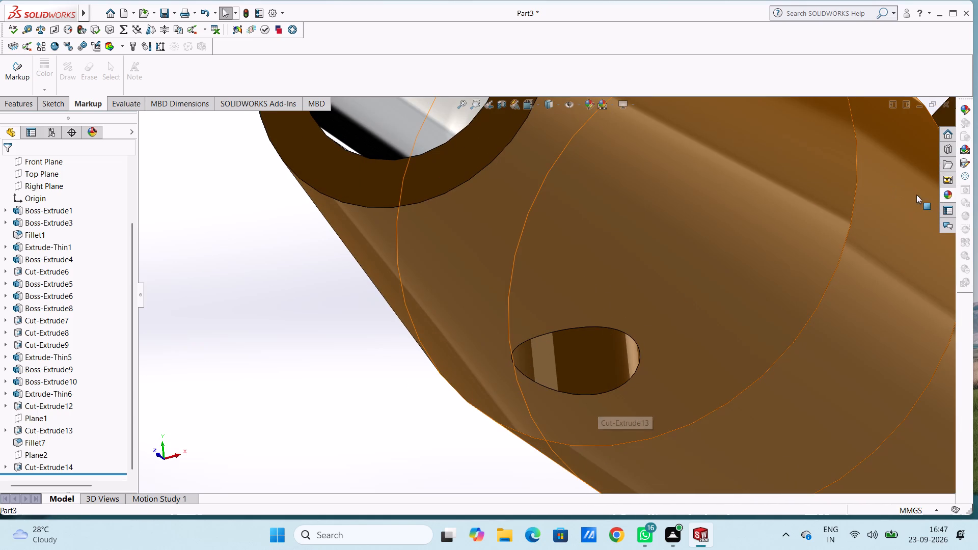
click(947, 195)
drag(875, 290, 572, 348)
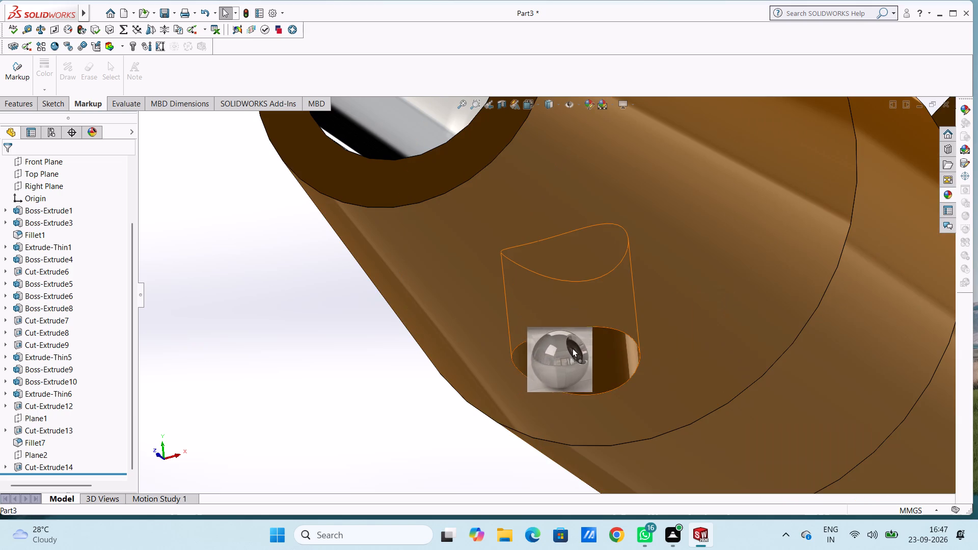
drag(572, 348, 573, 349)
click(573, 349)
Apply the chromium plate appearance to the inner face of the large flange's lower mounting hole farther from the stepped boss.
scroll(573, 349, up, 7)
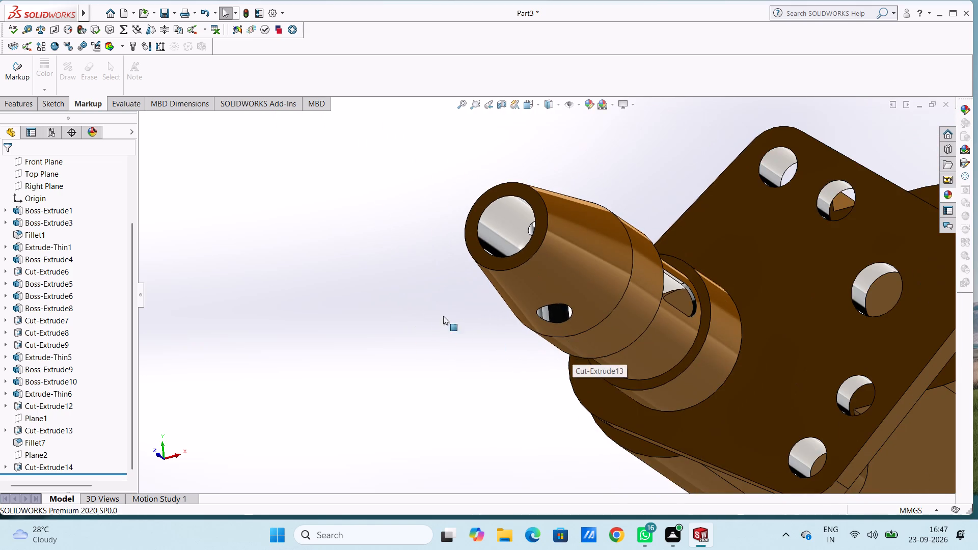
middle_drag(418, 289, 413, 385)
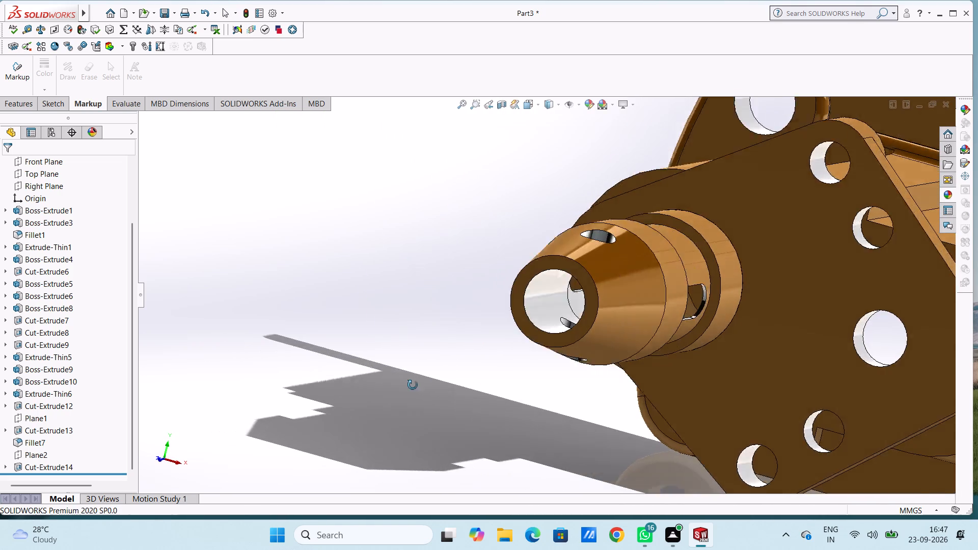
middle_drag(413, 385, 402, 385)
scroll(556, 341, up, 4)
middle_drag(554, 342, 530, 348)
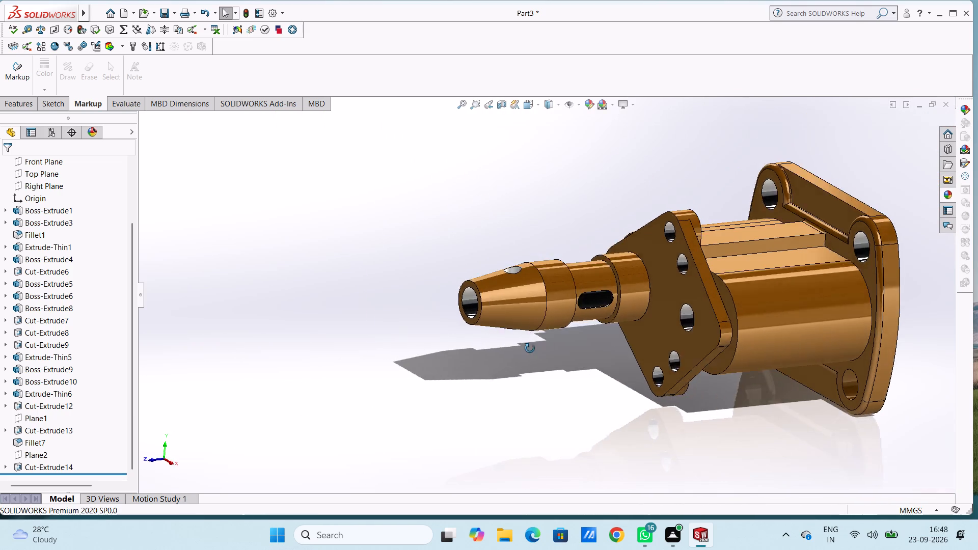
middle_drag(530, 348, 596, 264)
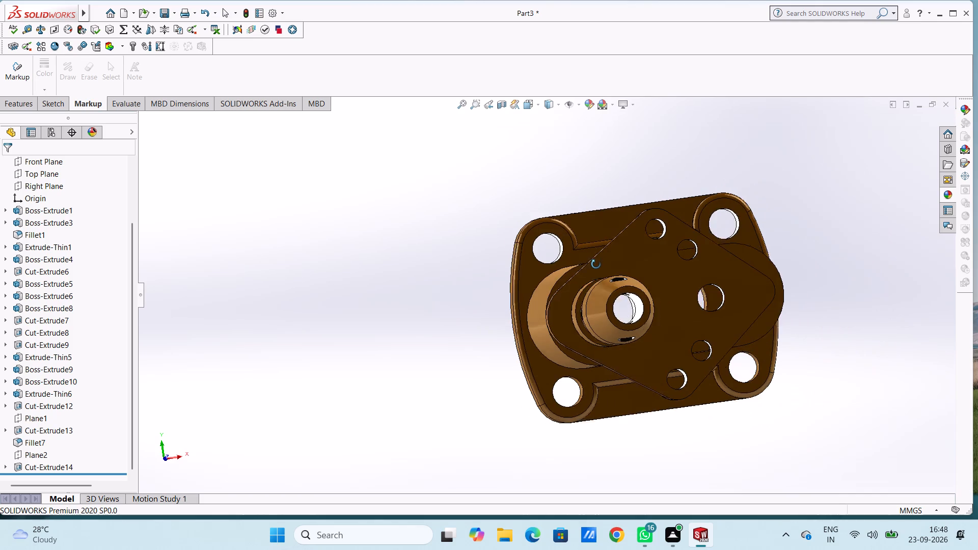
middle_drag(596, 264, 546, 291)
scroll(842, 392, down, 7)
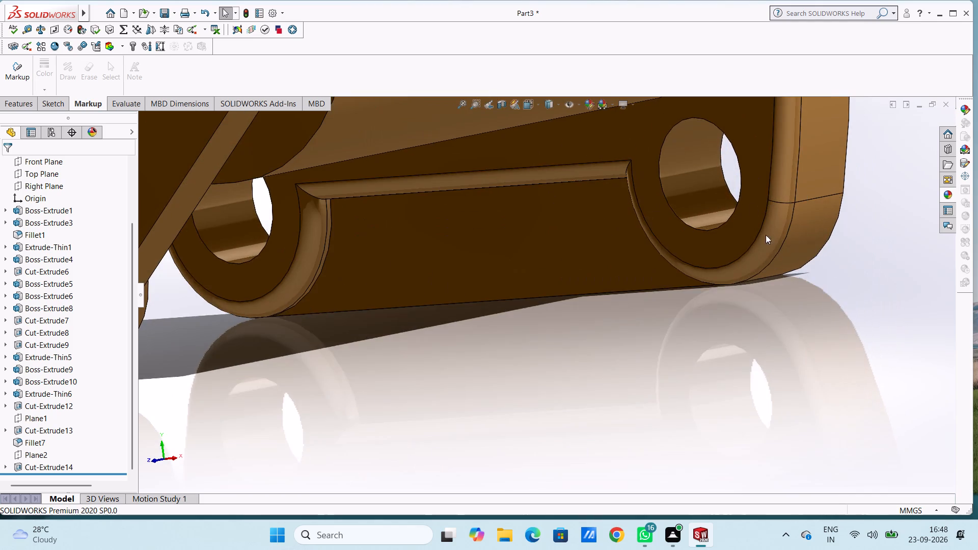
scroll(675, 120, down, 4)
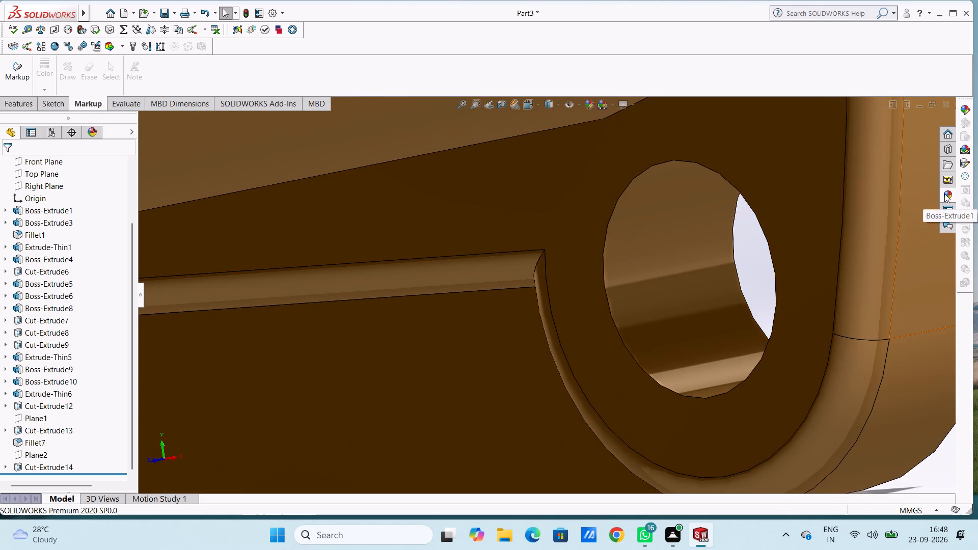
click(944, 193)
drag(878, 308, 675, 304)
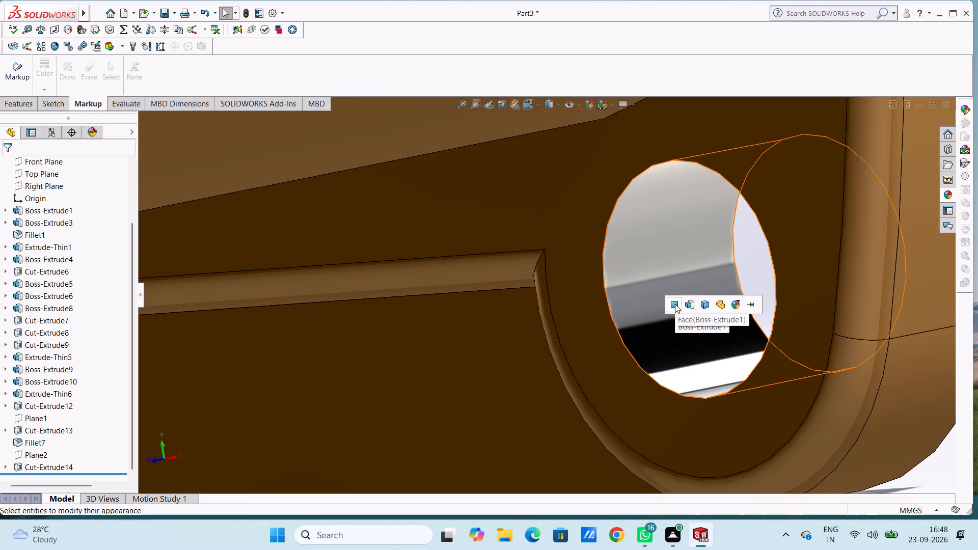
click(675, 304)
Apply the chromium plate appearance to the inner face of the large flange's other lower mounting hole, partly behind the front plate.
scroll(468, 279, up, 5)
scroll(241, 315, down, 6)
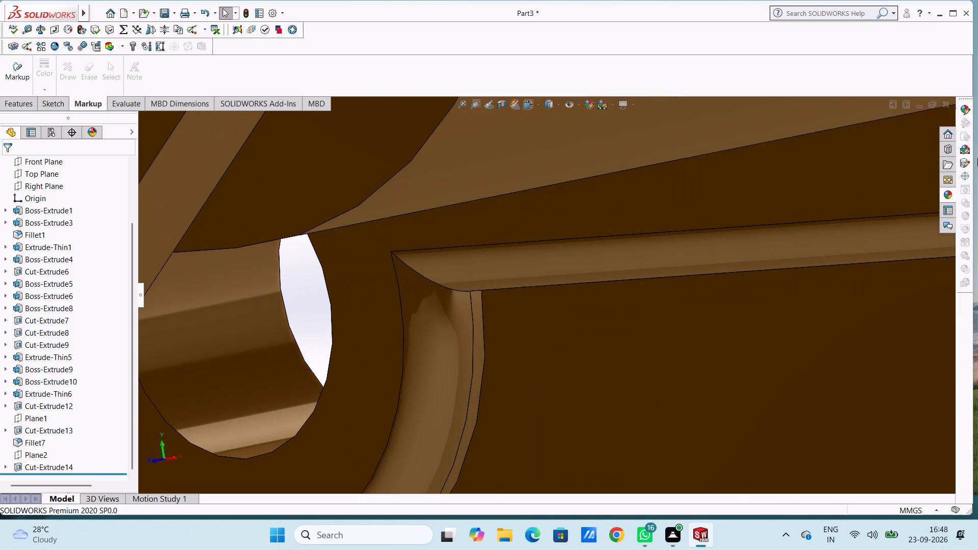
click(946, 195)
drag(870, 297, 455, 294)
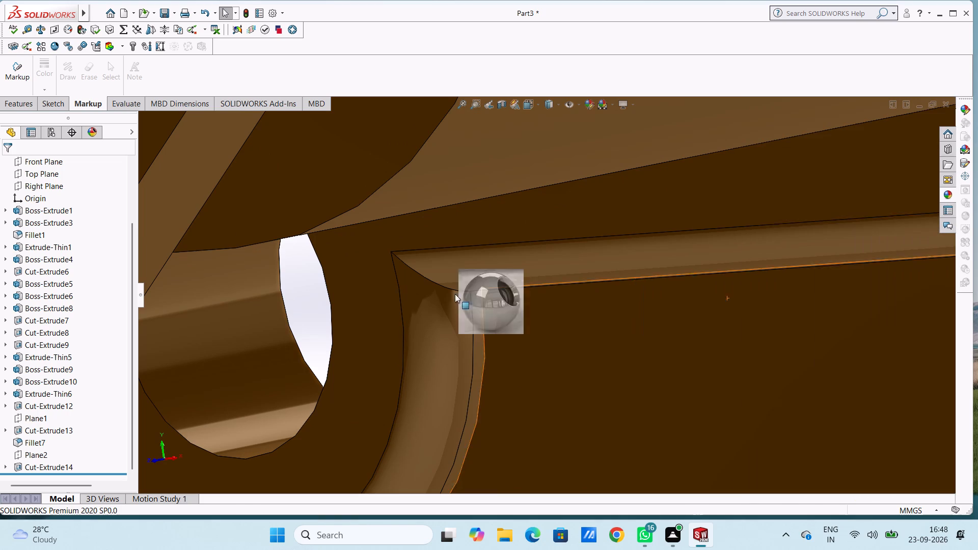
drag(455, 294, 255, 315)
click(255, 315)
scroll(249, 307, up, 2)
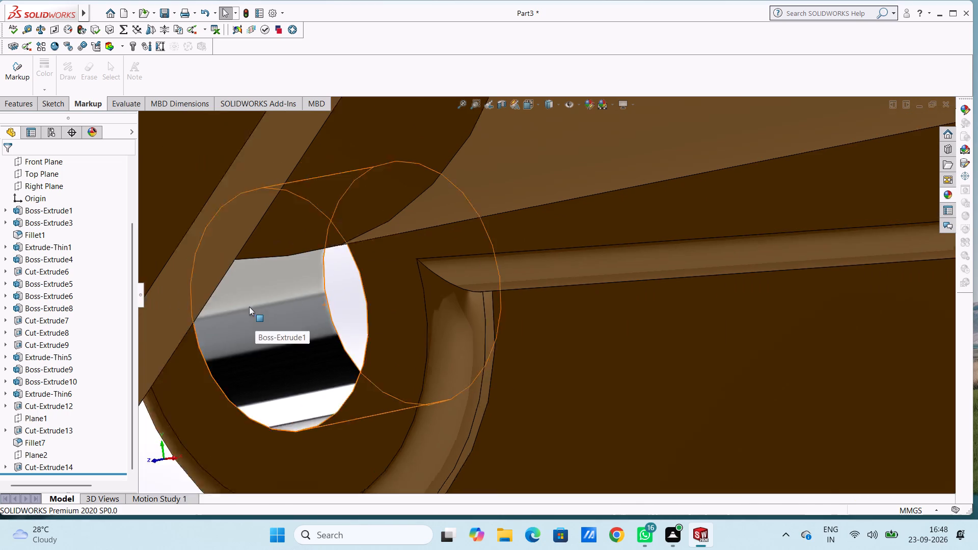
scroll(249, 307, up, 9)
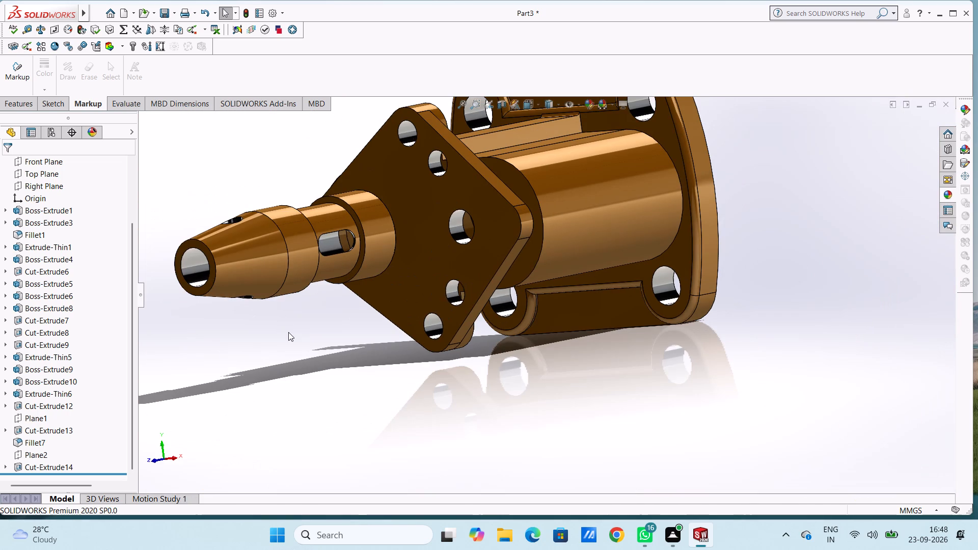
Apply the chromium plate appearance to one rounded end wall of the cavity behind the large flange's notched opening.
key(ctrl+6)
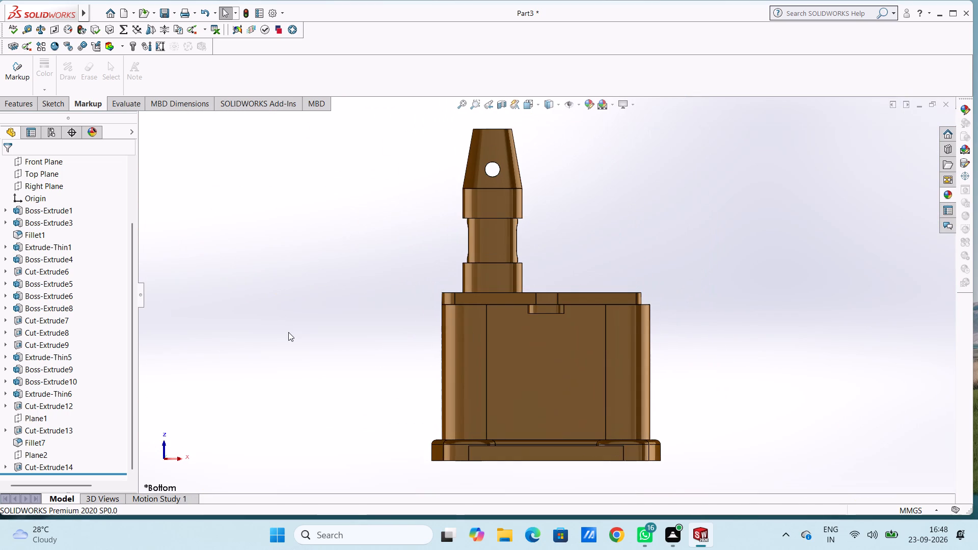
key(ctrl+2)
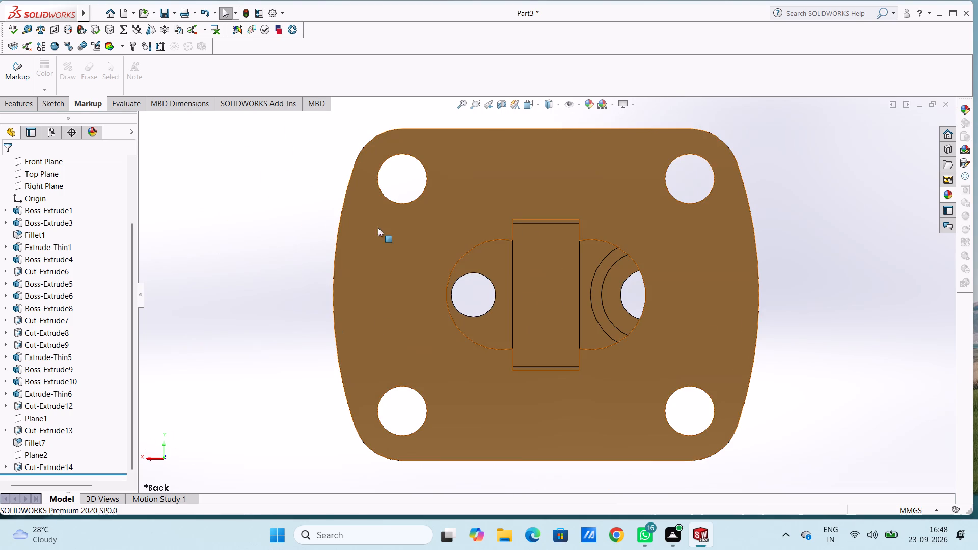
middle_drag(282, 143, 234, 195)
scroll(238, 249, up, 4)
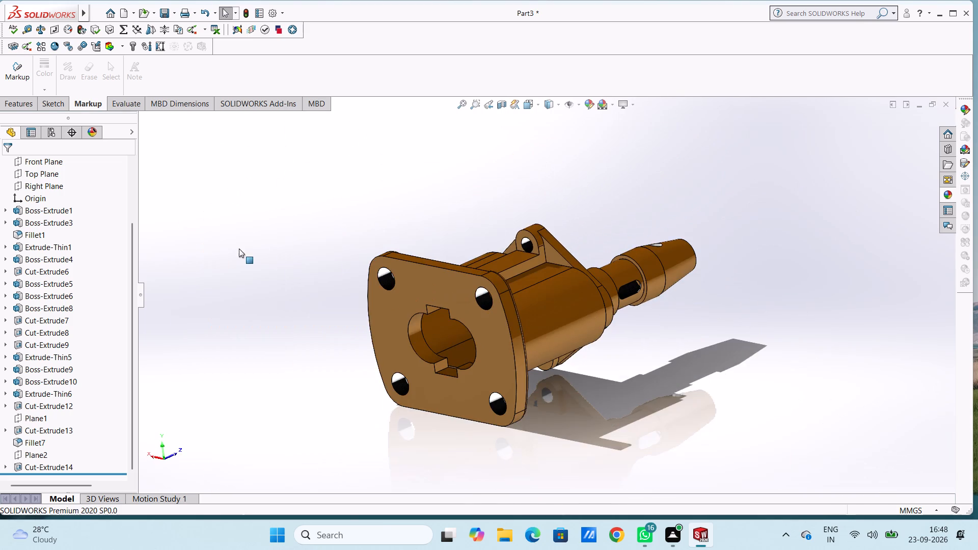
scroll(406, 371, down, 4)
click(947, 199)
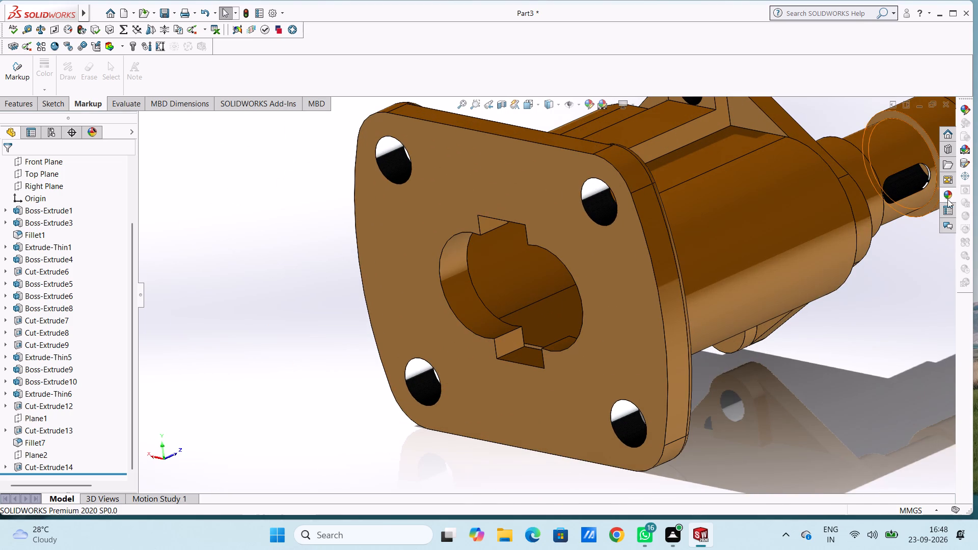
drag(866, 311, 512, 306)
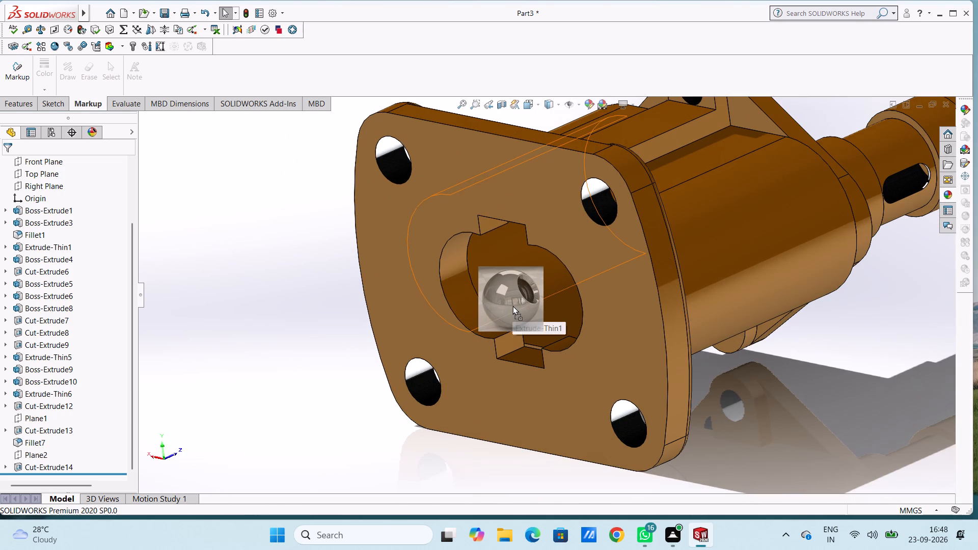
drag(512, 306, 510, 306)
click(509, 306)
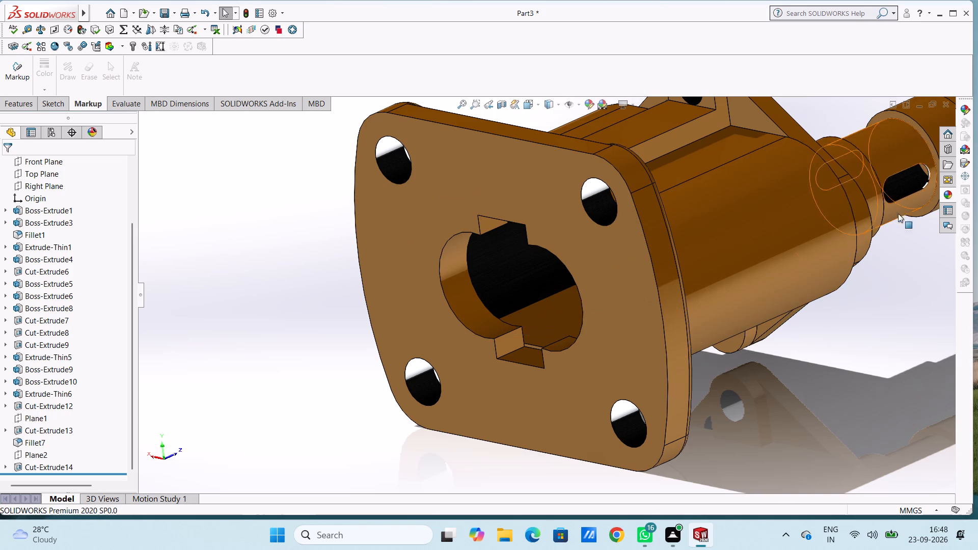
Apply the chromium plate appearance to the flat lower cavity wall adjoining the chromed rounded end wall.
click(947, 196)
drag(880, 291, 551, 297)
click(549, 297)
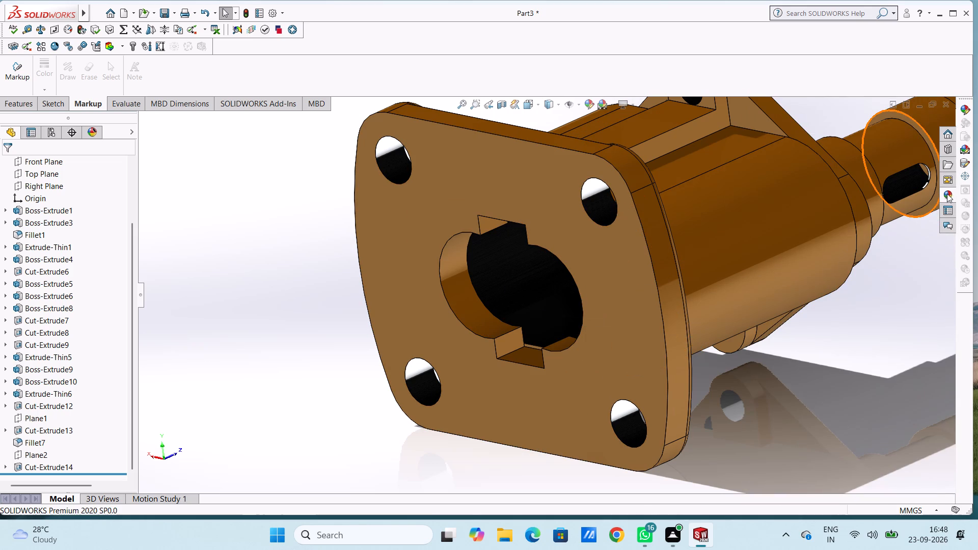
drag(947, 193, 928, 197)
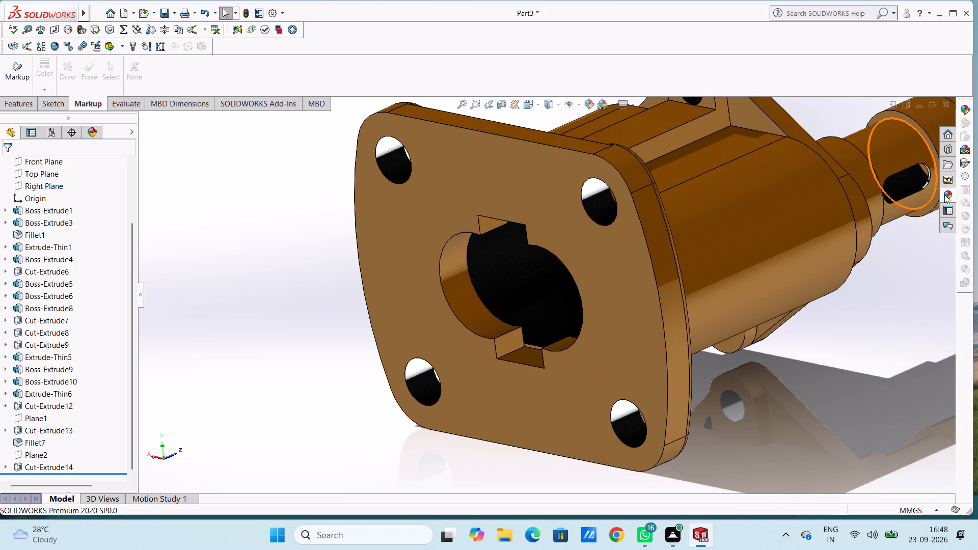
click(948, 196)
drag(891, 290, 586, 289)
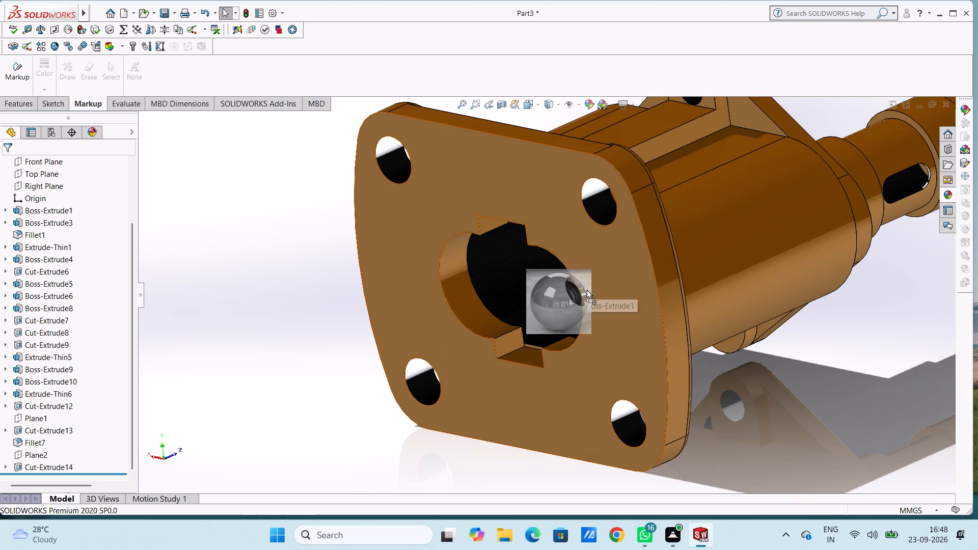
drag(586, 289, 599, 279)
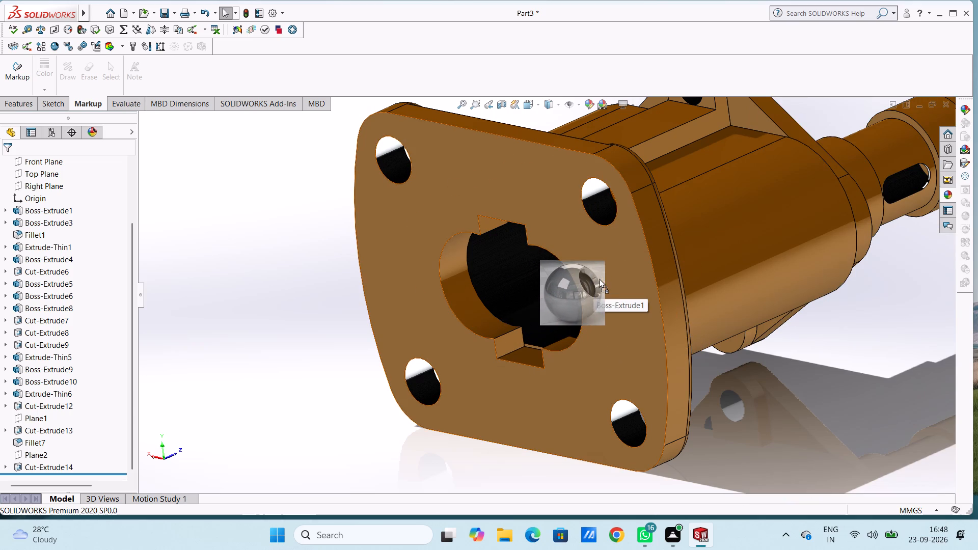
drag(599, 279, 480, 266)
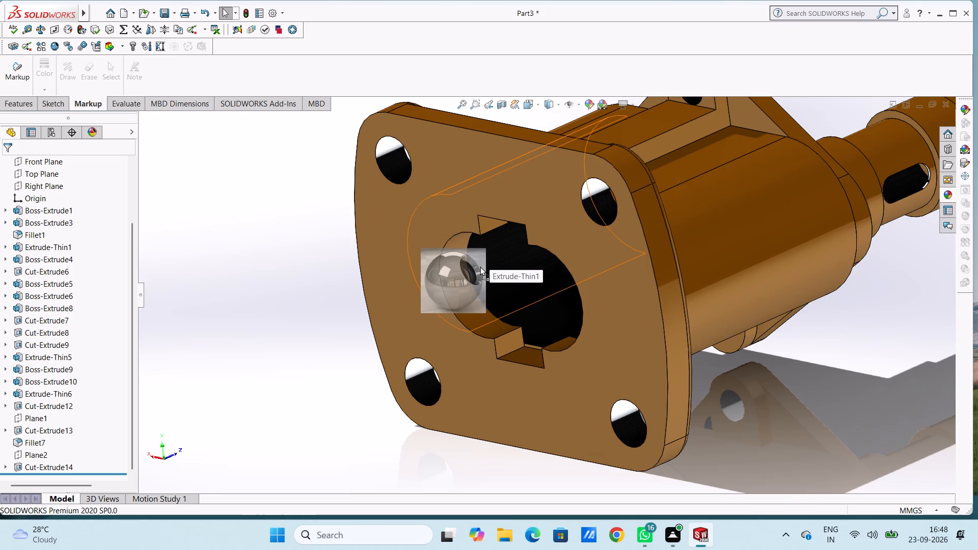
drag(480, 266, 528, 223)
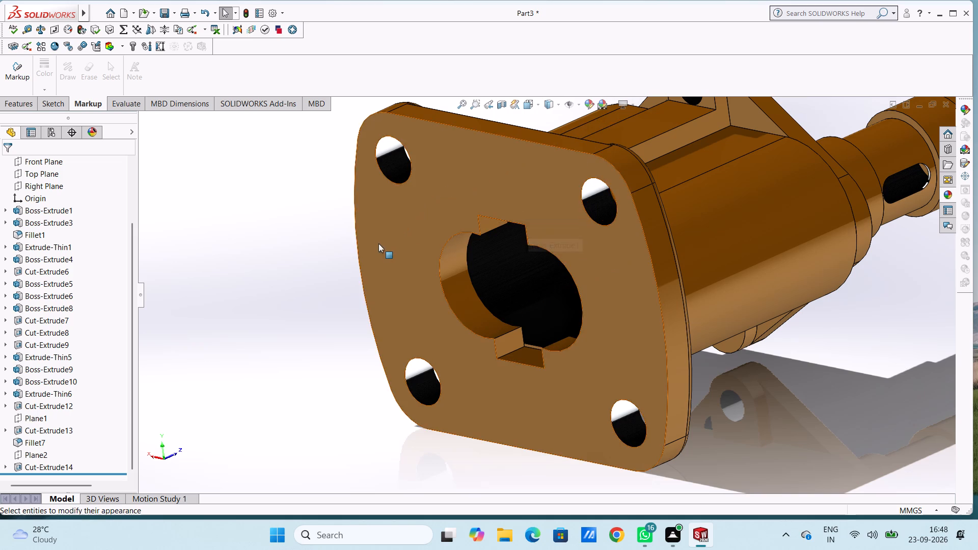
Apply the chromium plate appearance to the curved inner face of the stepped ring (Extrude-Thin5) deep inside the cavity.
scroll(506, 269, up, 2)
middle_drag(571, 250, 628, 273)
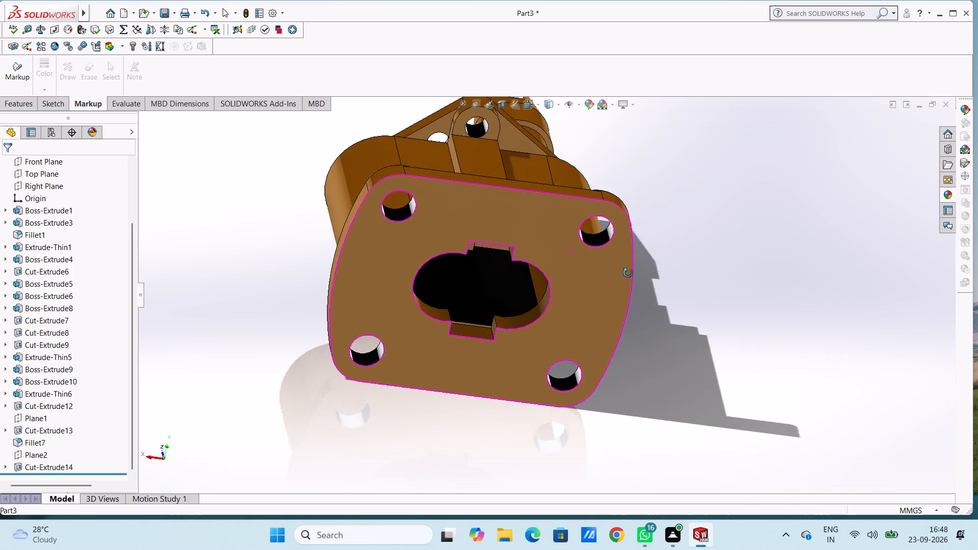
middle_drag(628, 273, 636, 251)
middle_drag(640, 241, 644, 226)
scroll(500, 281, down, 5)
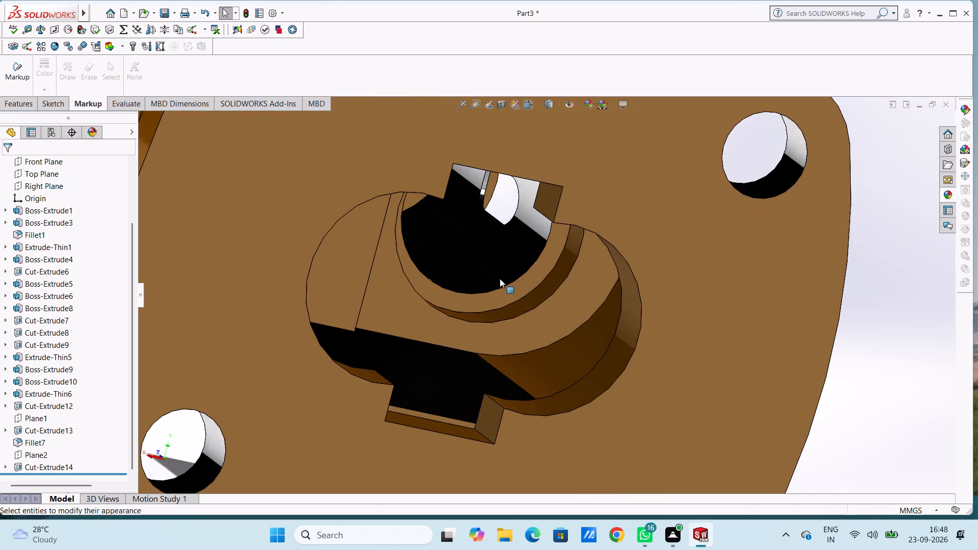
scroll(501, 261, up, 1)
middle_drag(498, 197, 508, 198)
click(947, 197)
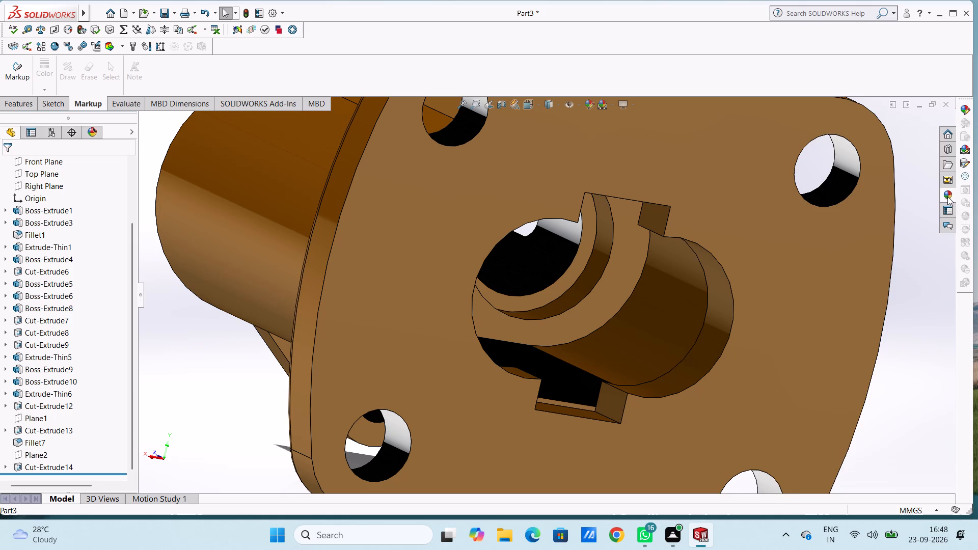
drag(866, 296, 573, 274)
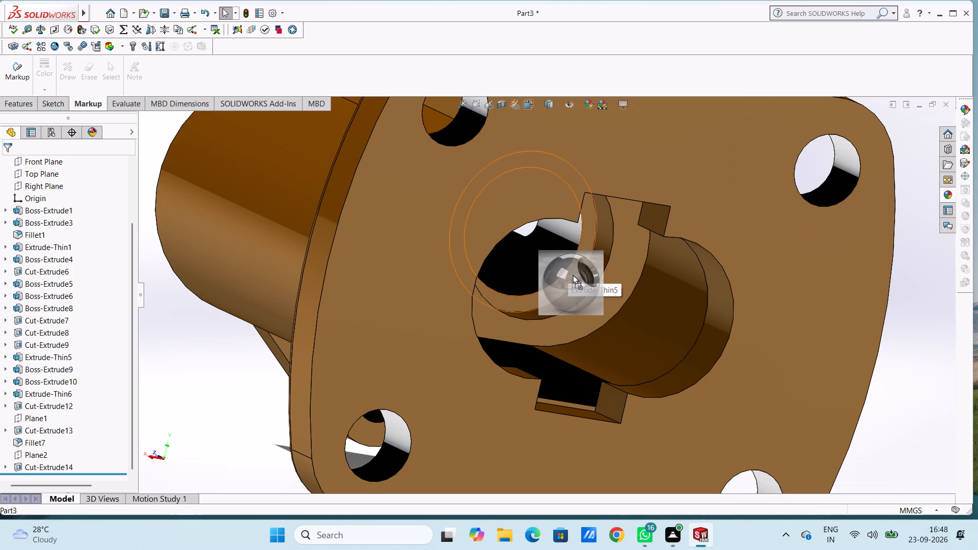
drag(573, 274, 581, 282)
click(582, 282)
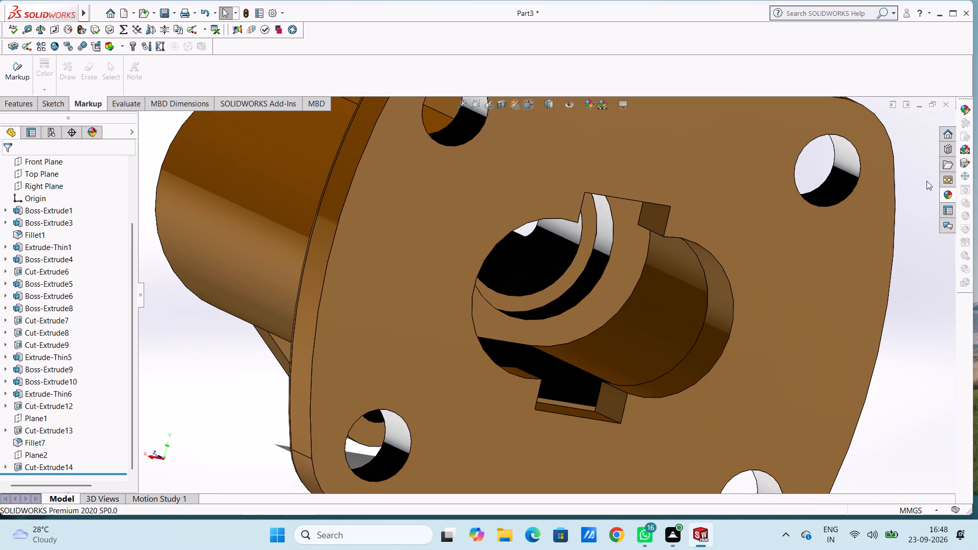
Apply the chromium plate appearance to the opposite rounded end wall of the cavity (Extrude-Thin1).
click(946, 196)
drag(872, 295, 684, 306)
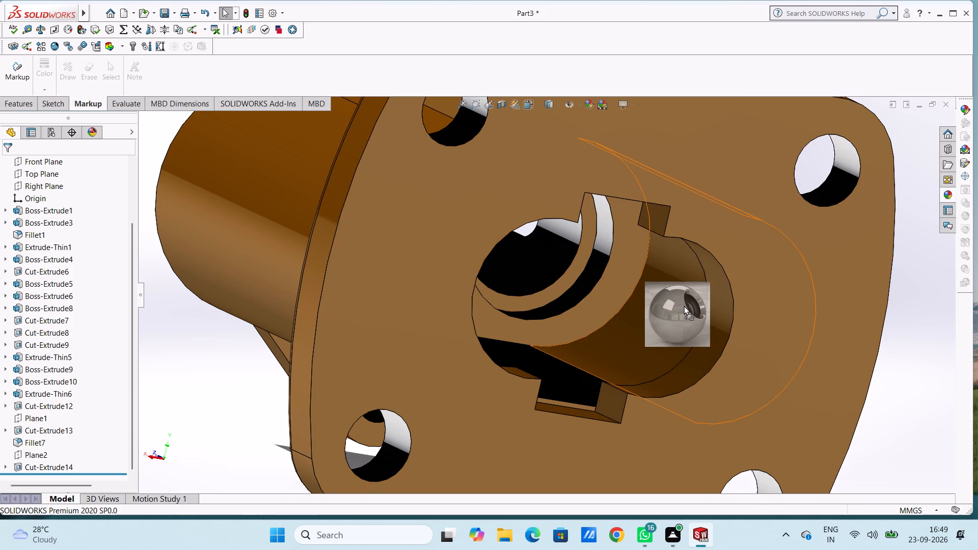
drag(684, 306, 684, 308)
click(684, 308)
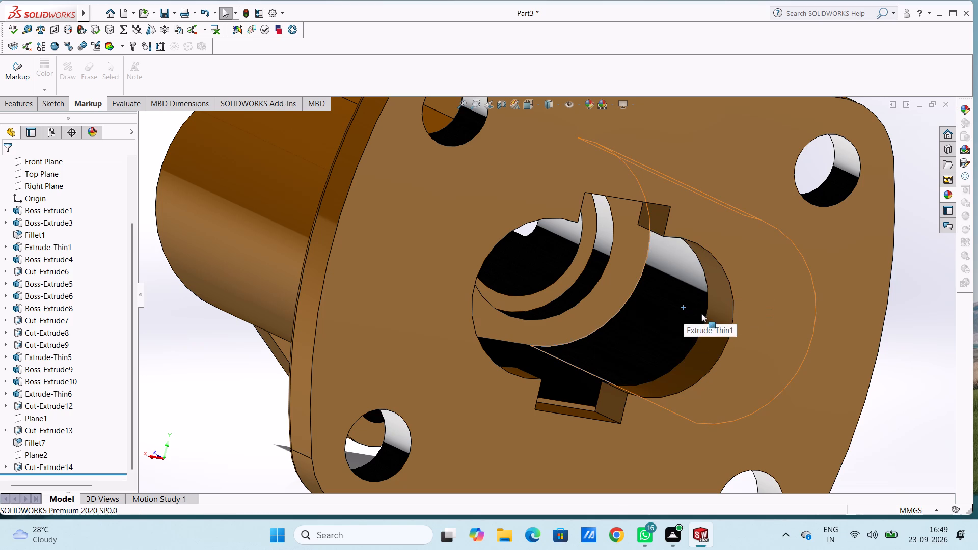
Apply the chromium plate appearance to the rounded end face of the large flange's opening, next to the newly chromed cavity wall.
drag(948, 195, 946, 200)
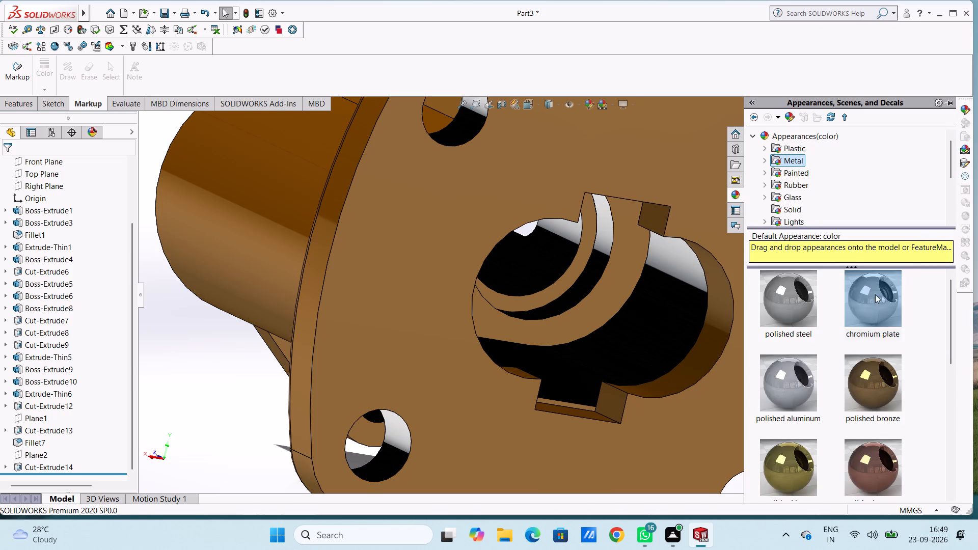
drag(878, 290, 709, 329)
click(709, 329)
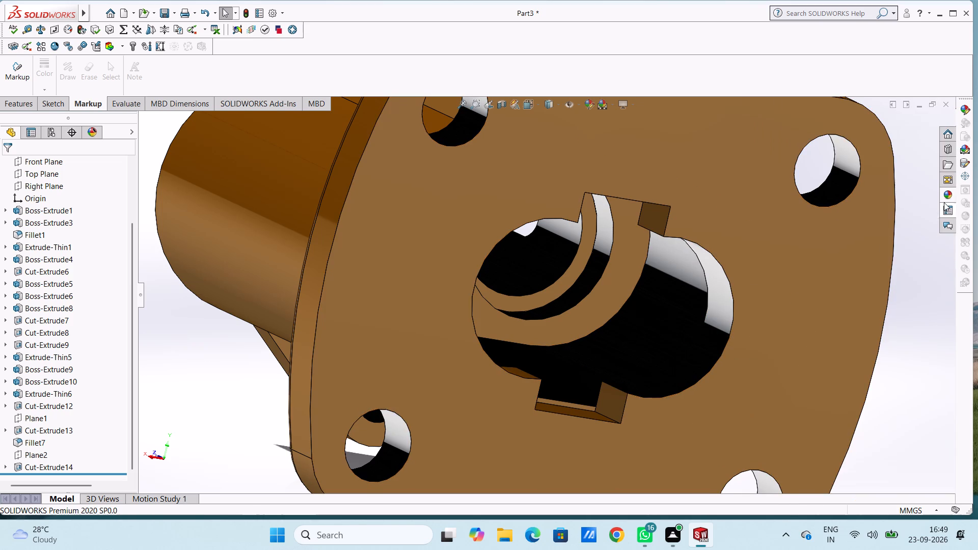
Apply the chromium plate appearance to the whole Cut-Extrude6 feature, covering the notch faces of the large flange's opening.
drag(950, 195, 932, 210)
click(945, 192)
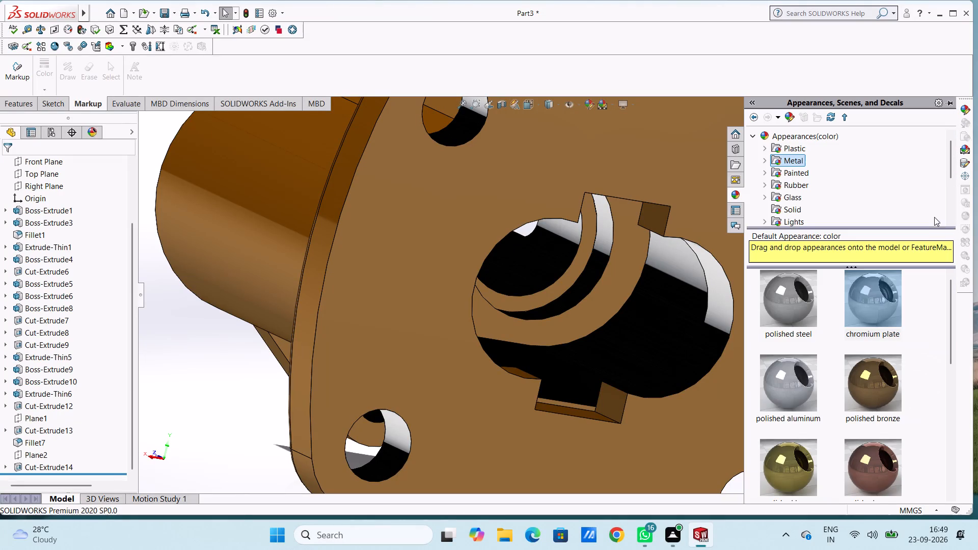
drag(874, 291, 644, 215)
click(657, 216)
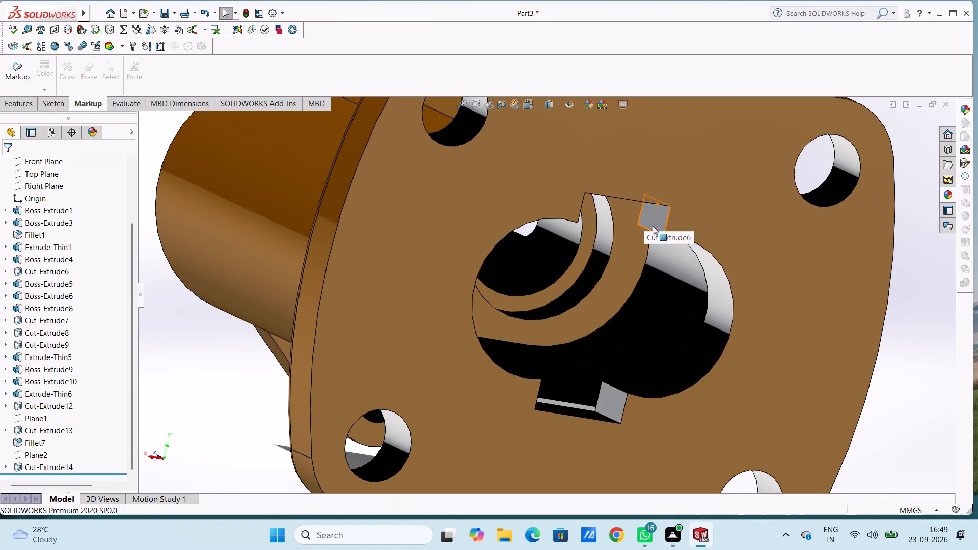
Save the part in the Documents folder under the name "cast iron rotary".
scroll(653, 226, up, 3)
middle_drag(763, 299, 711, 276)
scroll(723, 300, up, 1)
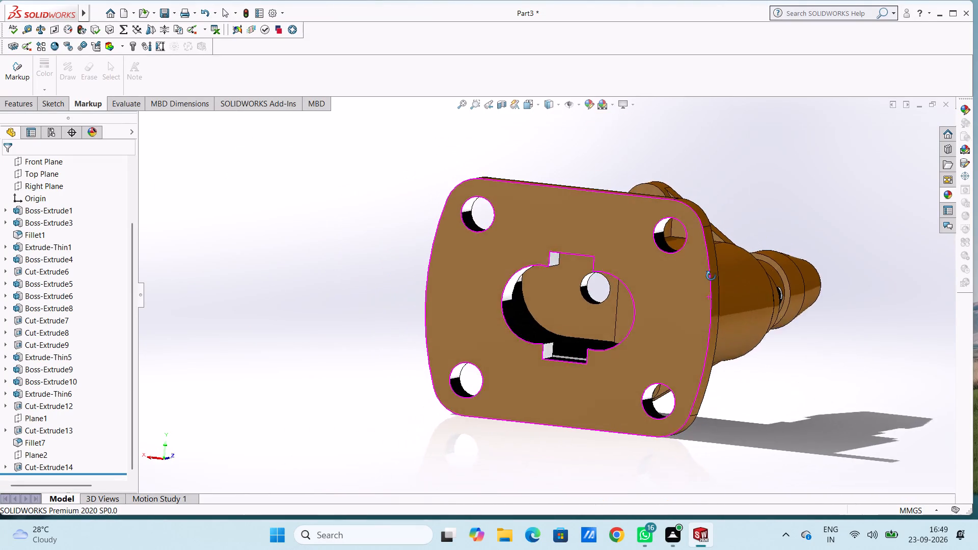
middle_drag(711, 276, 720, 293)
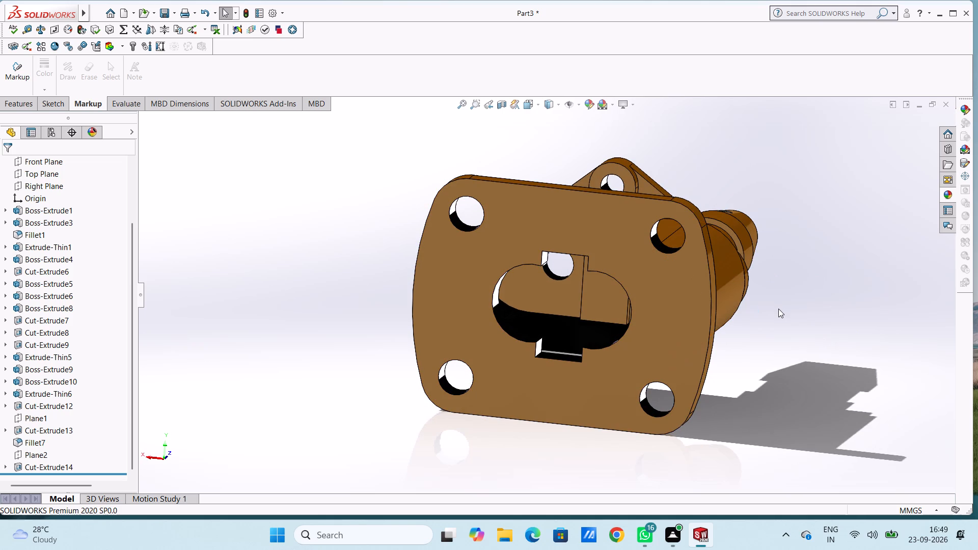
key(Escape)
key(ctrl+7)
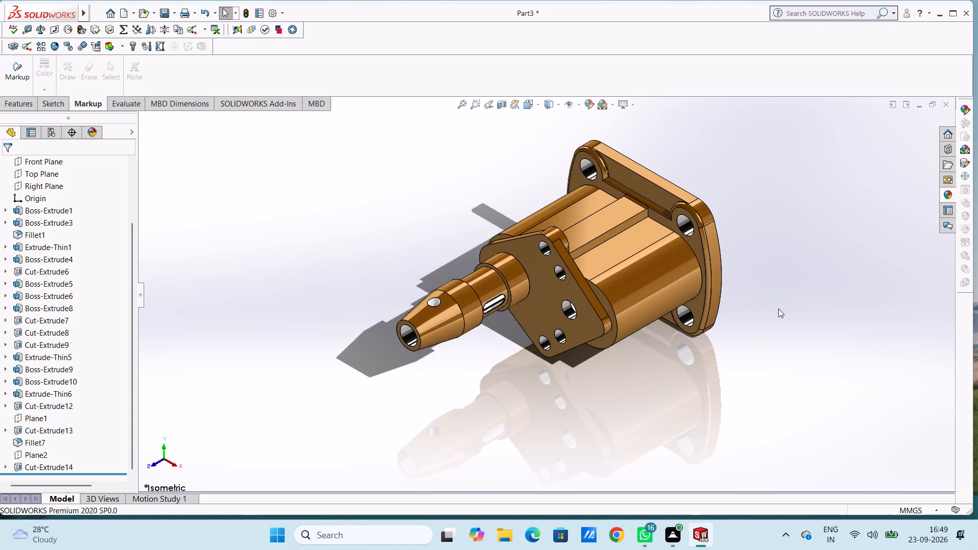
key(ctrl+s)
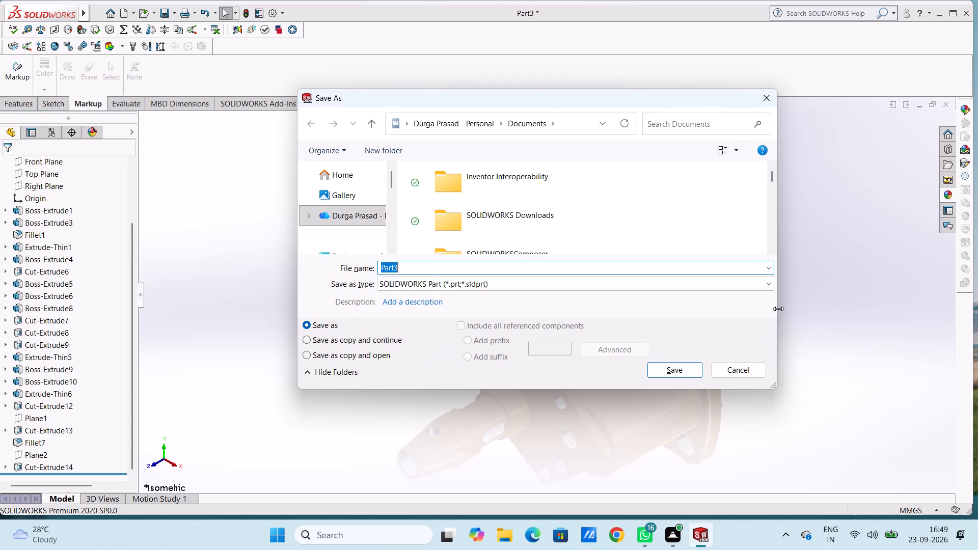
text(cast)
key(space)
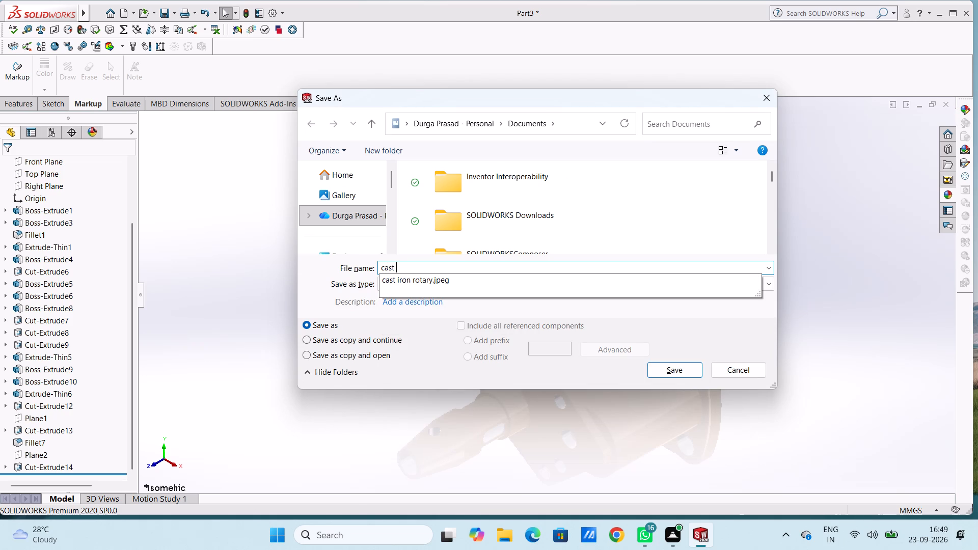
text(iron)
key(space)
text(ro)
key(t)
text(ary)
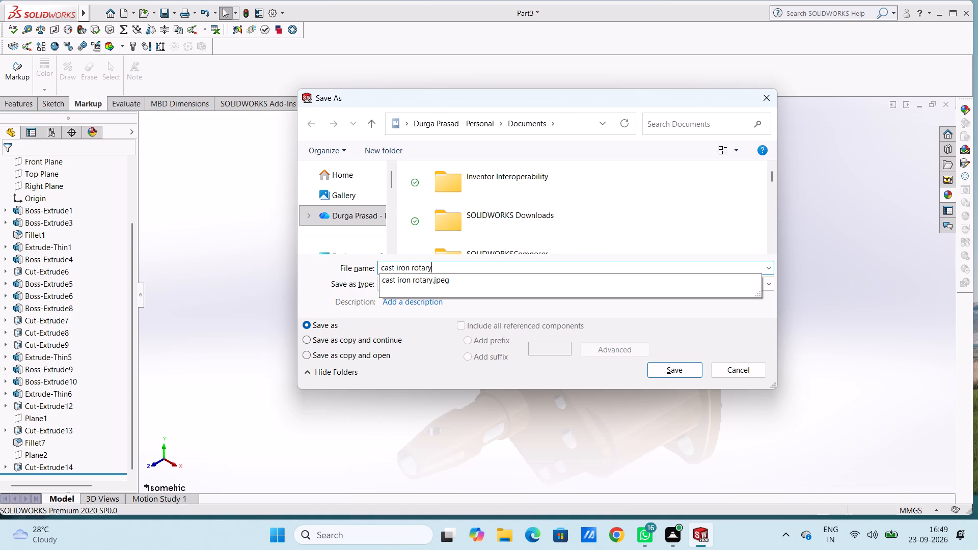
click(674, 364)
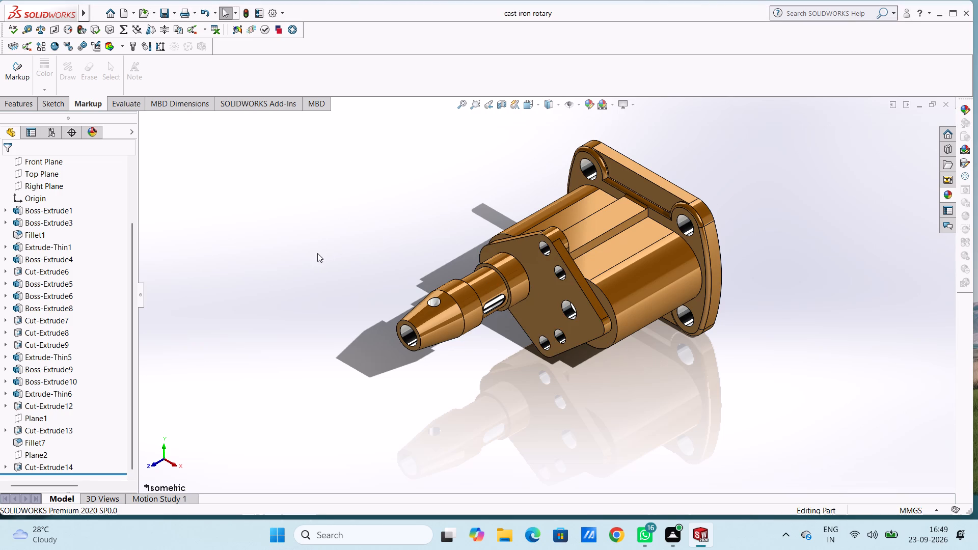
Save a copy of the part as an Adobe PDF file named "cast iron rotary" in the Documents folder.
click(174, 13)
click(183, 39)
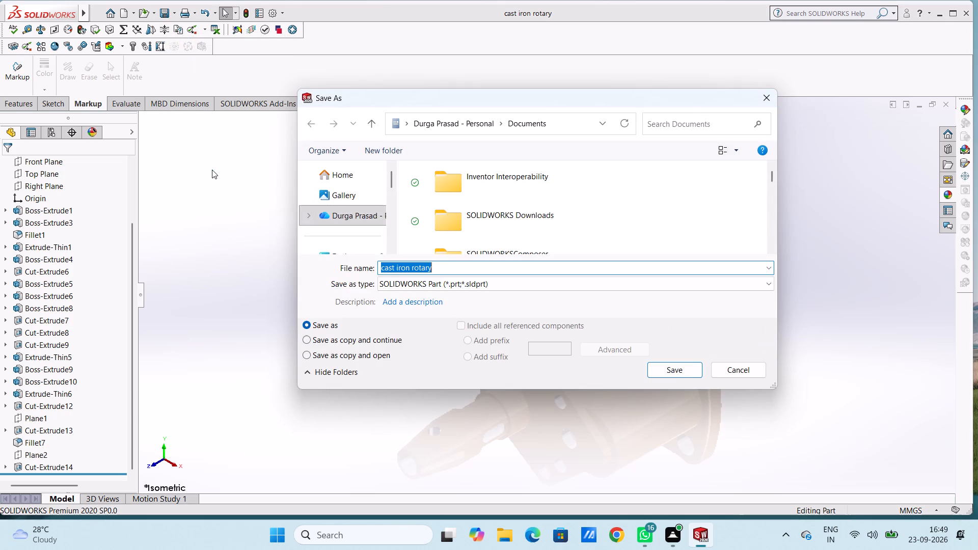
click(482, 283)
click(513, 73)
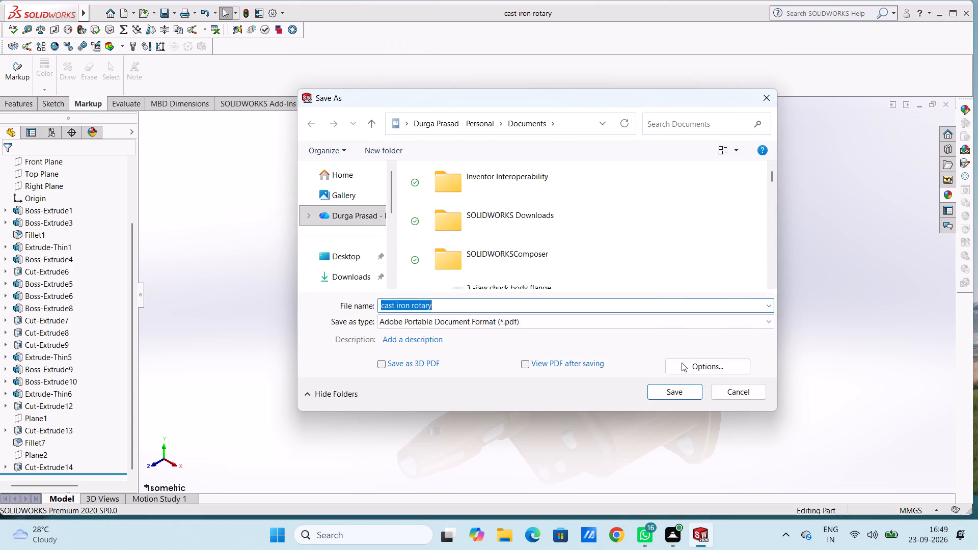
click(672, 389)
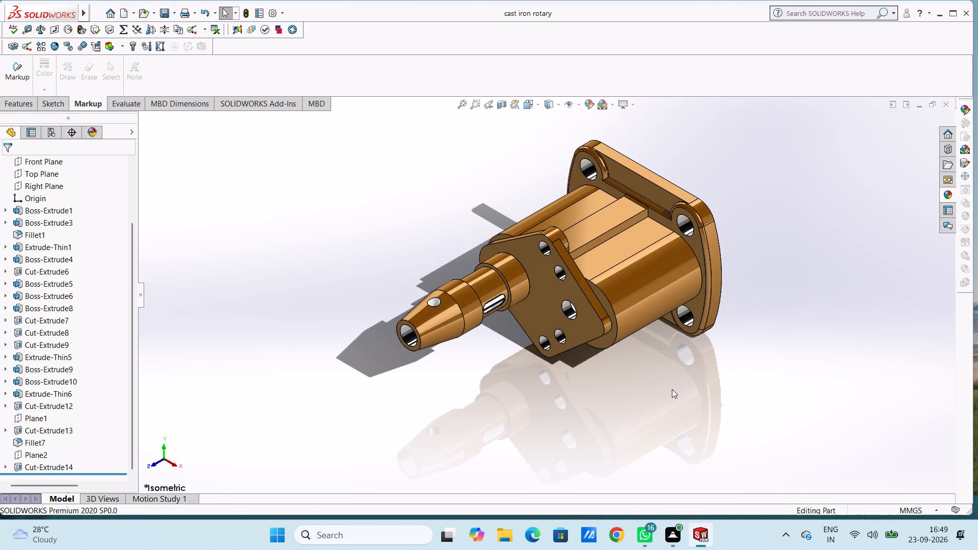
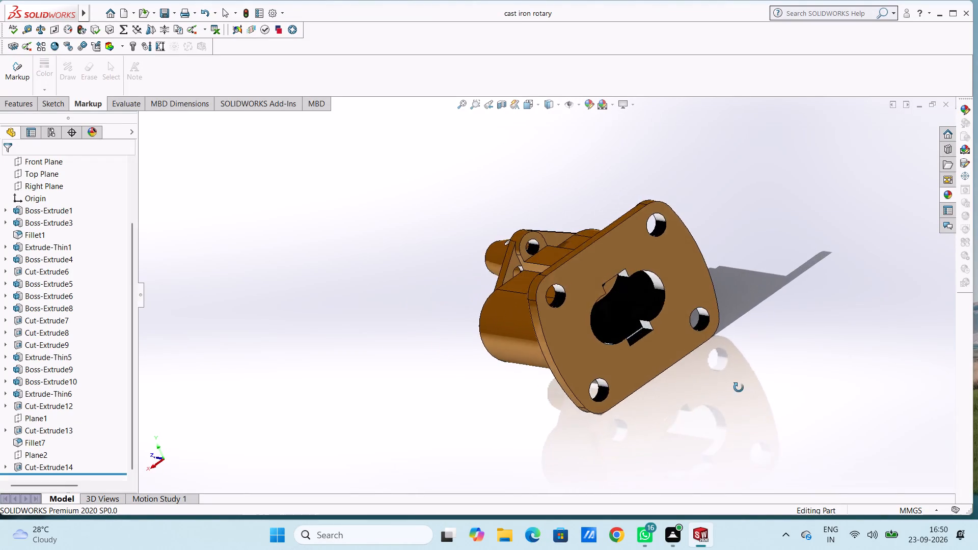
Apply the chromium plate appearance to the flat Boss-Extrude4 face with the round hole, deep inside the large flange's opening.
middle_drag(780, 278, 763, 301)
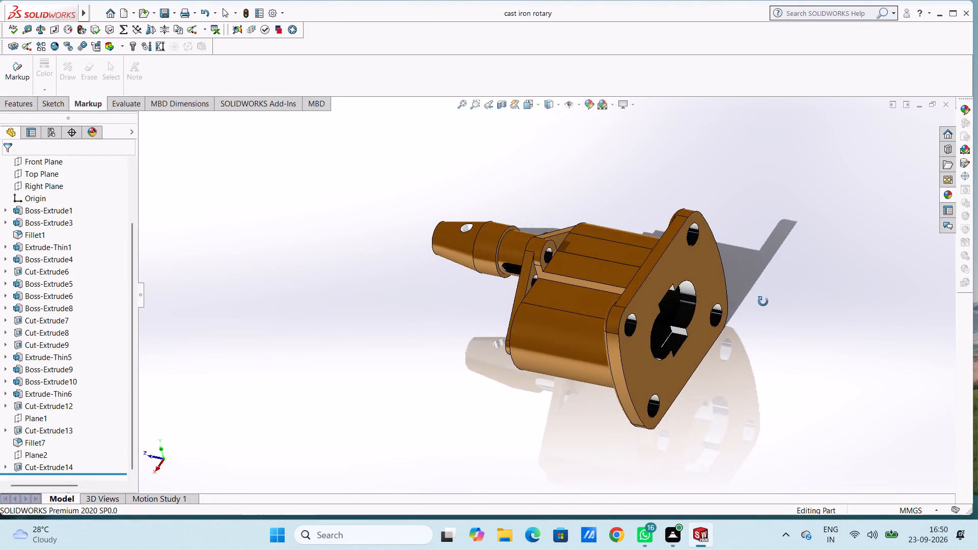
middle_drag(763, 301, 690, 313)
scroll(556, 329, down, 6)
click(940, 194)
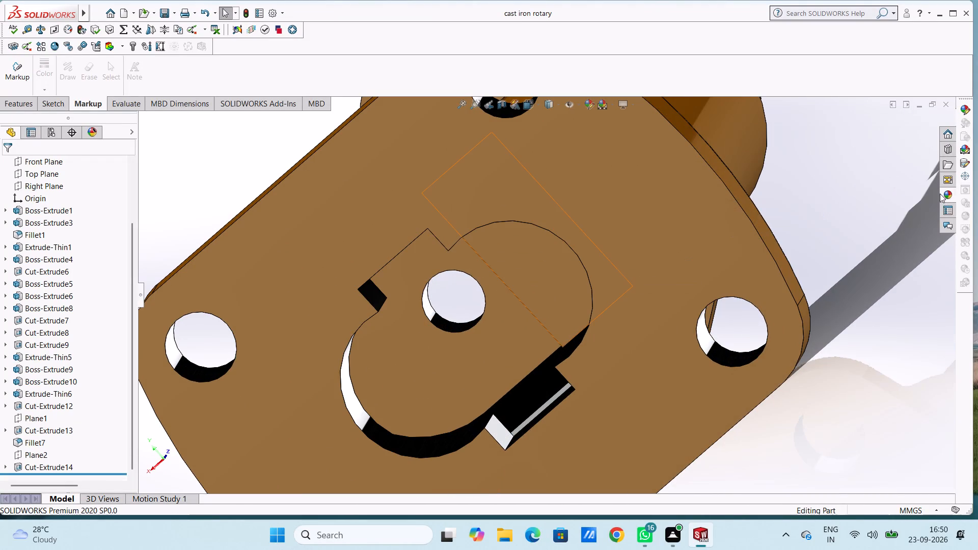
drag(883, 290, 484, 323)
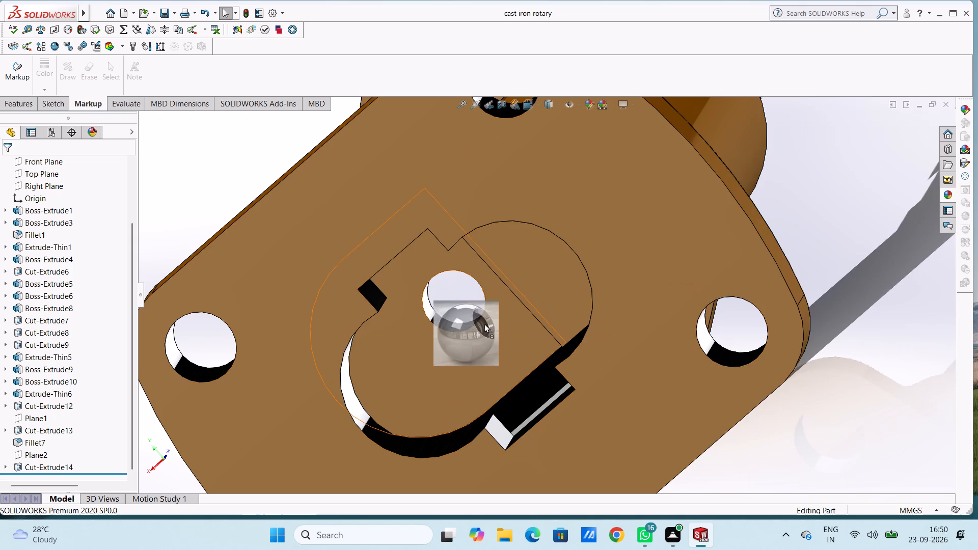
drag(484, 323, 484, 326)
click(476, 325)
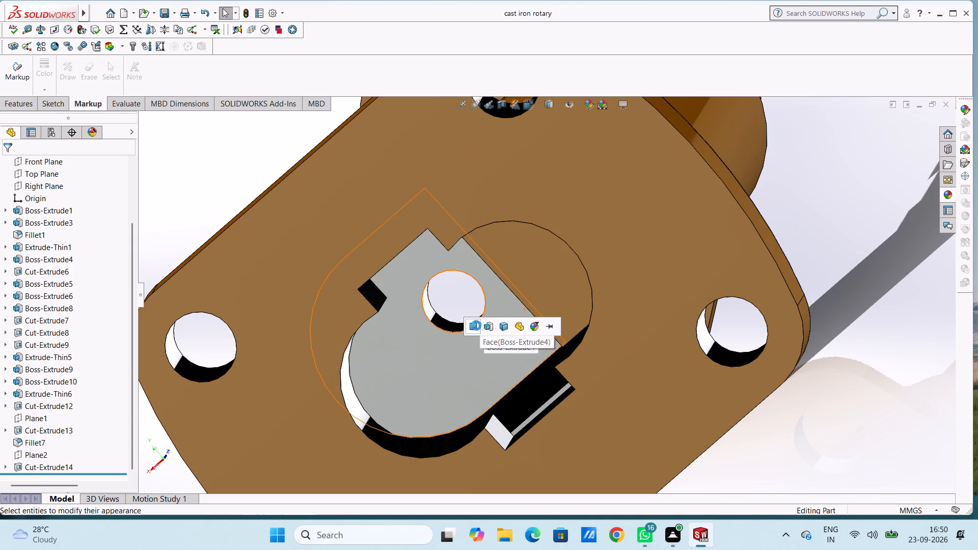
Apply the chromium plate appearance to the flat, notched Boss-Extrude6 face inside the large flange's opening.
middle_drag(493, 309, 514, 280)
scroll(633, 234, down, 4)
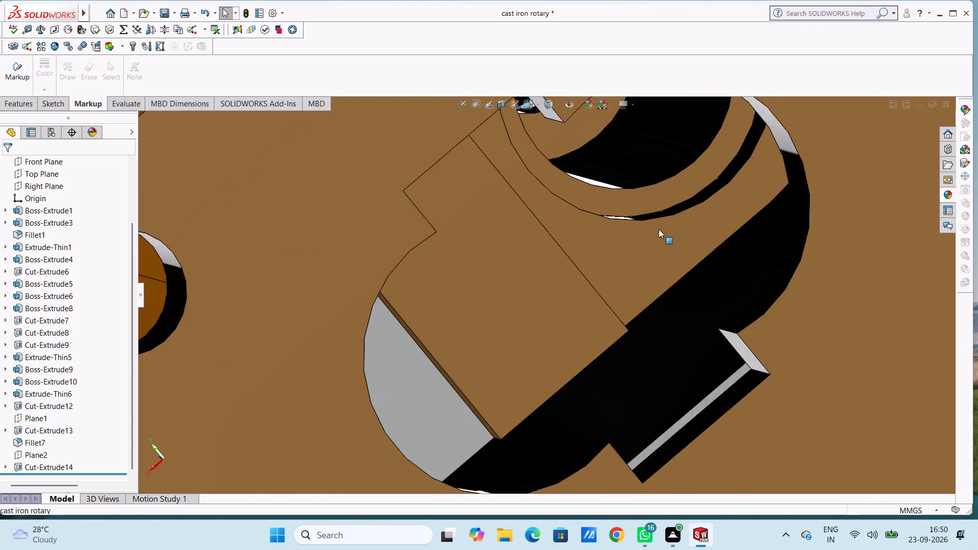
click(946, 197)
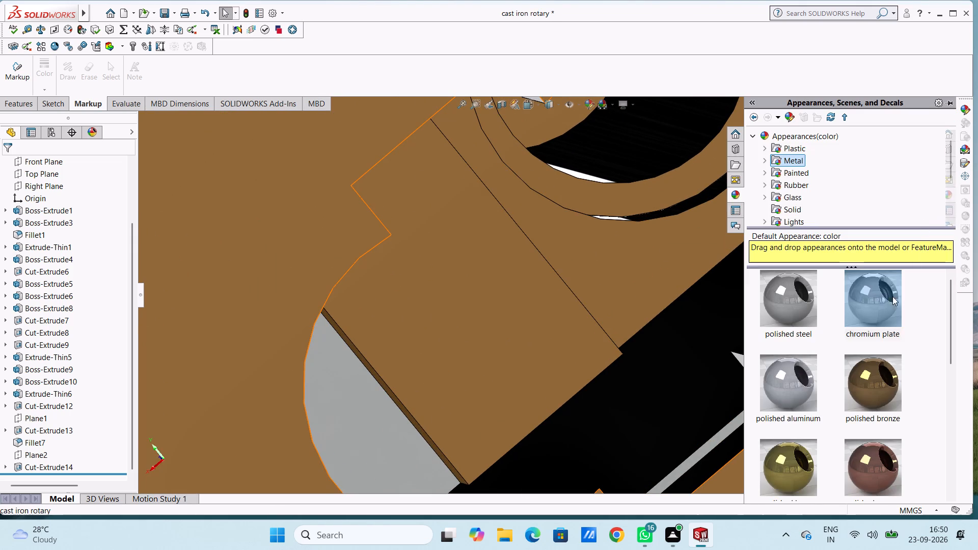
drag(886, 295, 539, 297)
click(536, 294)
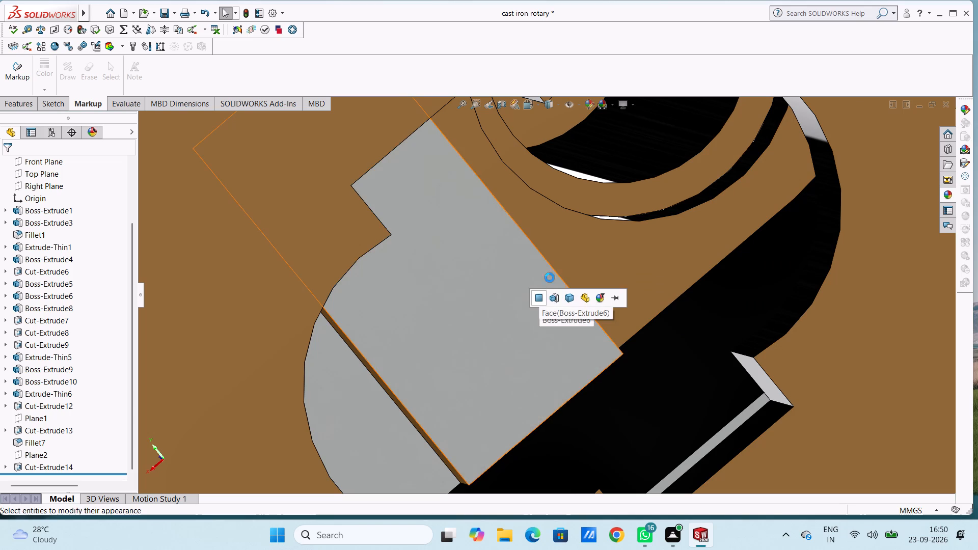
Apply the chromium plate appearance to the flat inner face between the chromed Boss-Extrude6 face and the large round bore.
drag(949, 197, 935, 201)
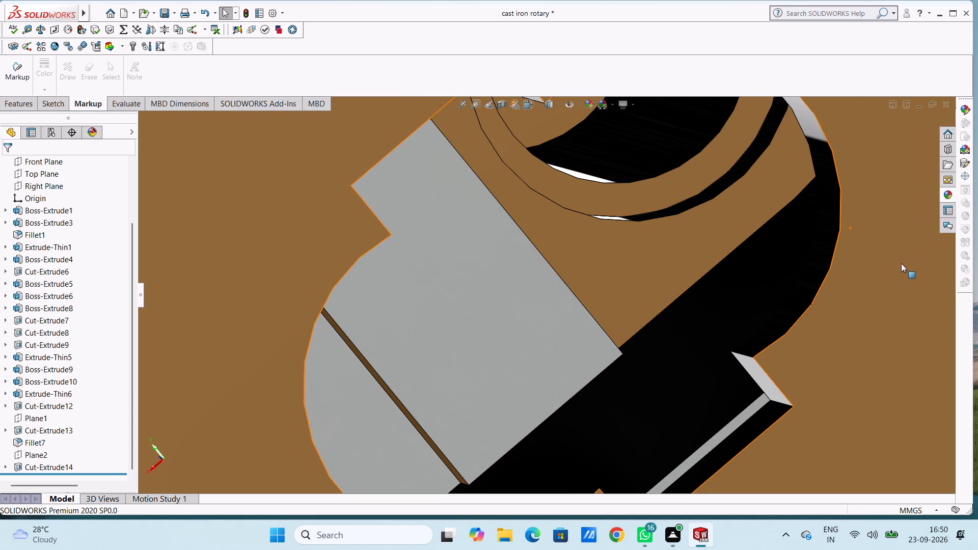
click(942, 192)
drag(884, 297, 658, 229)
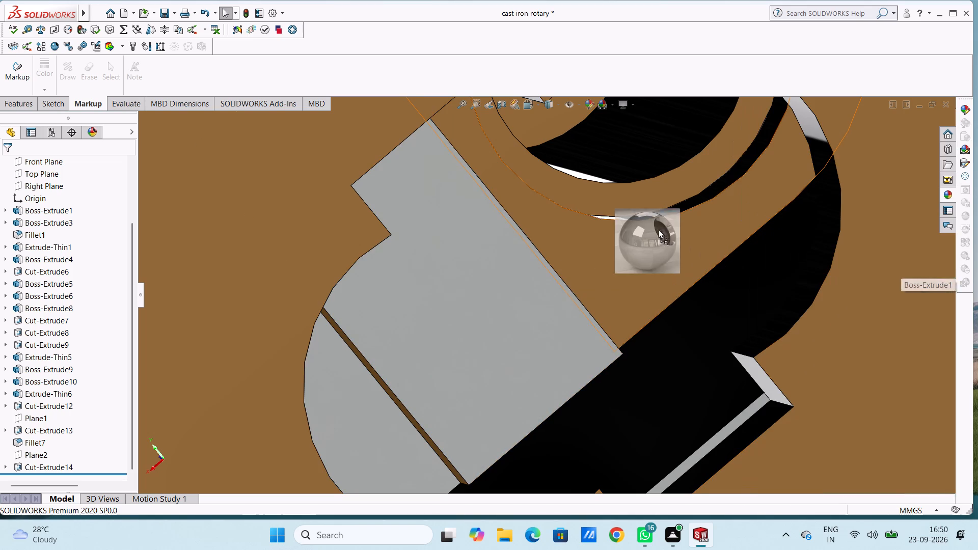
drag(658, 229, 643, 227)
click(642, 227)
Examine the chromed cavity and the whole housing from several sides, finishing with the isometric view.
scroll(639, 228, up, 4)
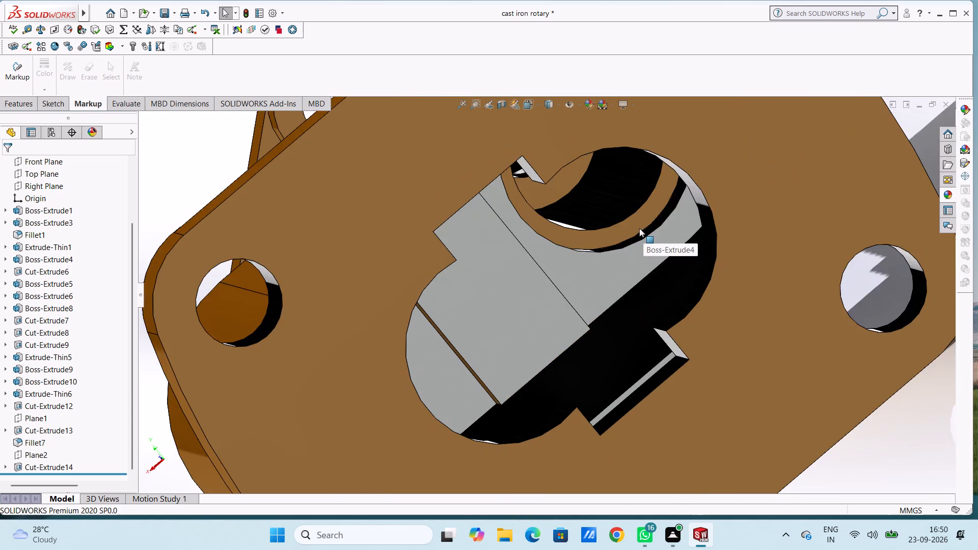
scroll(639, 228, up, 3)
middle_drag(781, 184, 738, 271)
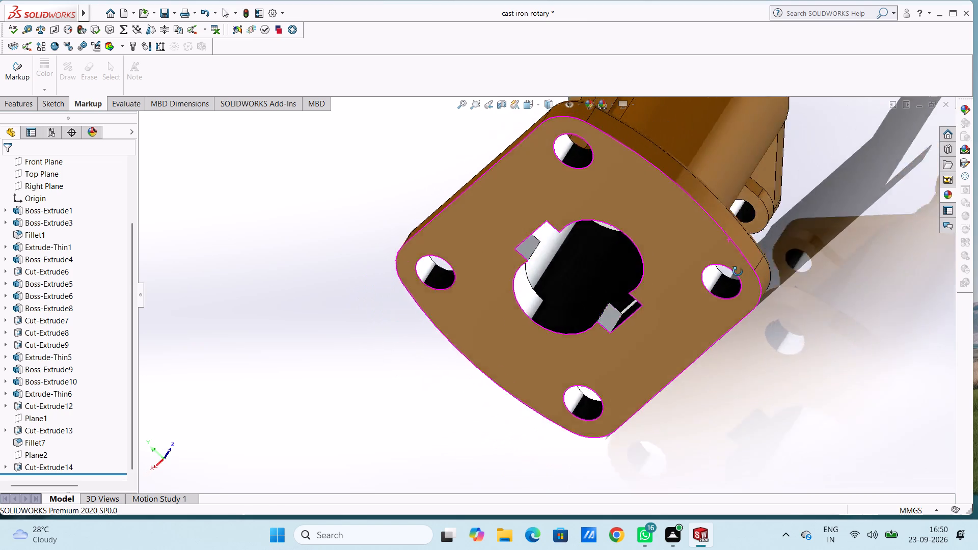
middle_drag(738, 271, 864, 164)
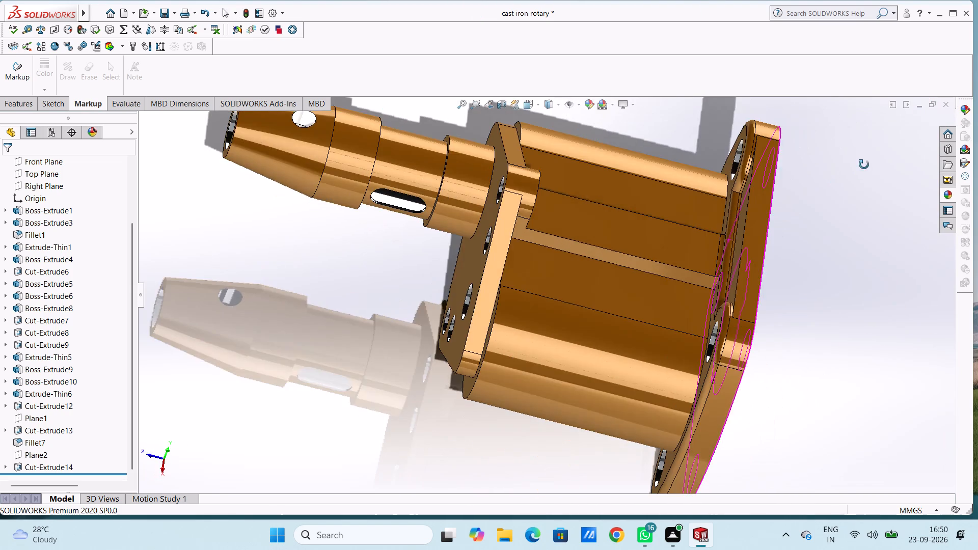
middle_drag(864, 164, 902, 155)
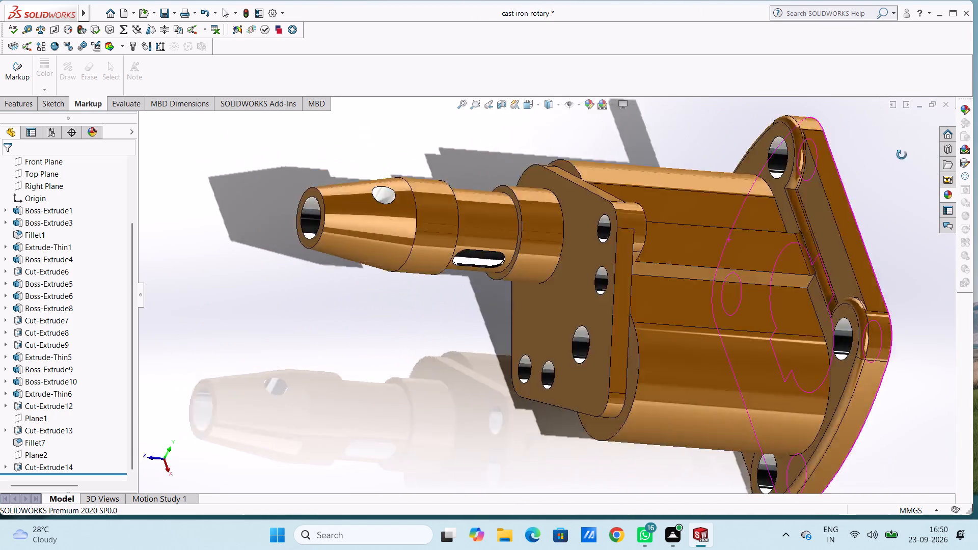
middle_drag(902, 155, 827, 144)
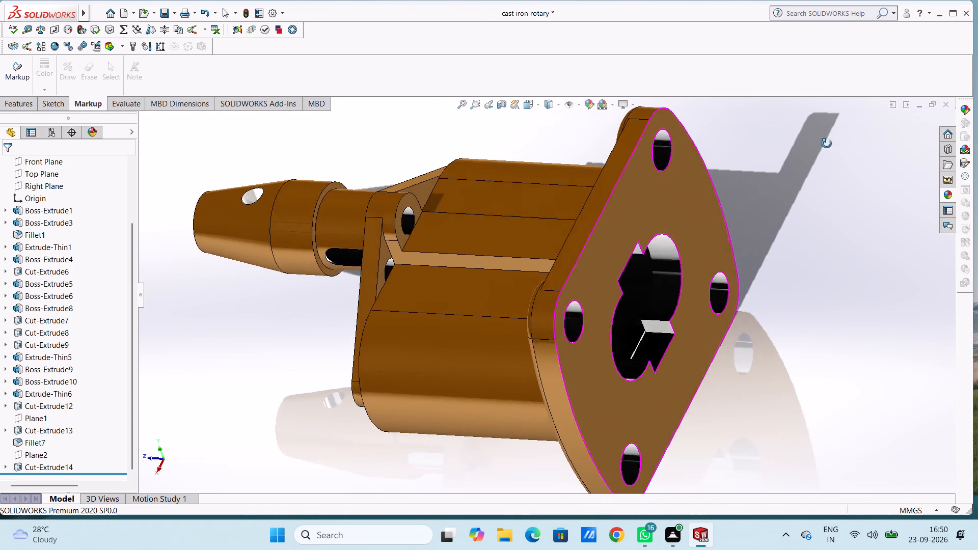
middle_drag(827, 144, 855, 158)
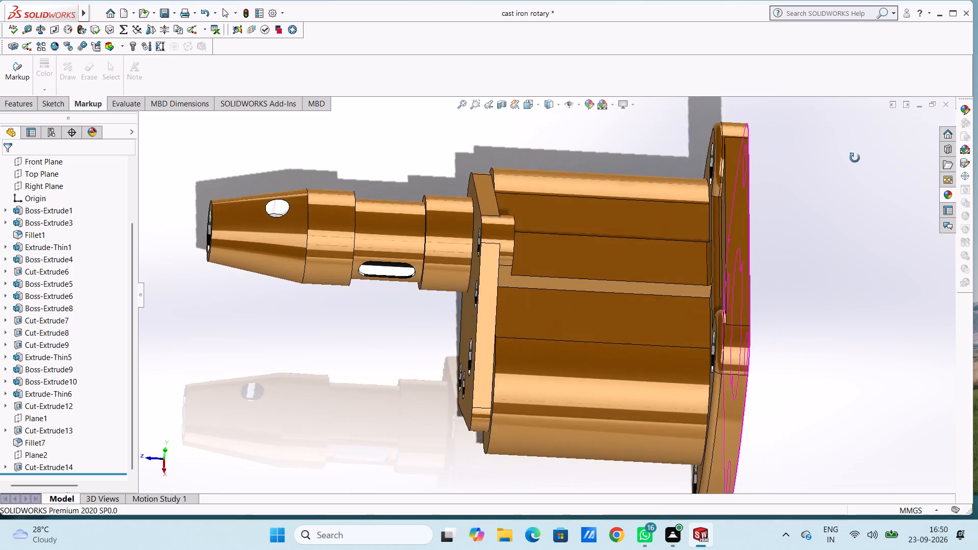
middle_drag(855, 158, 839, 158)
key(Escape)
key(Escape)
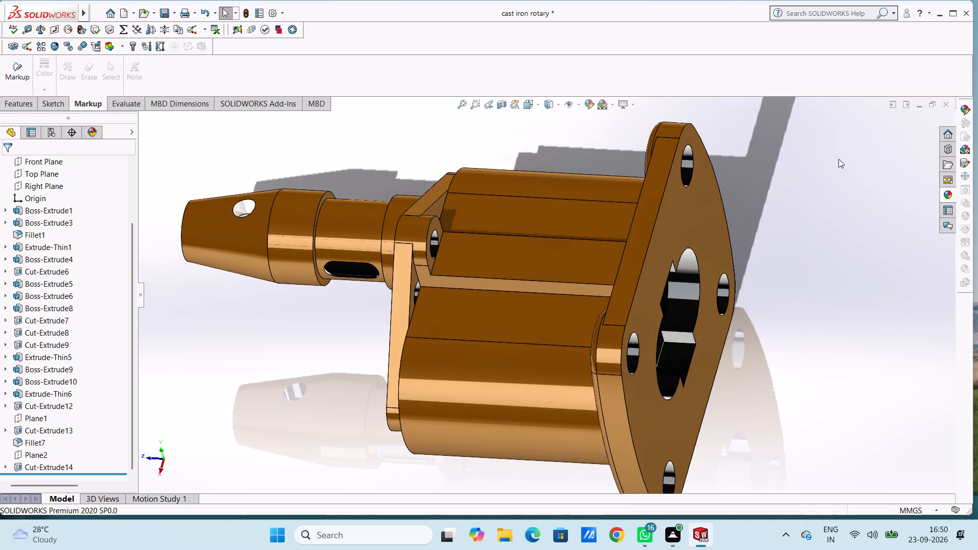
key(ctrl+7)
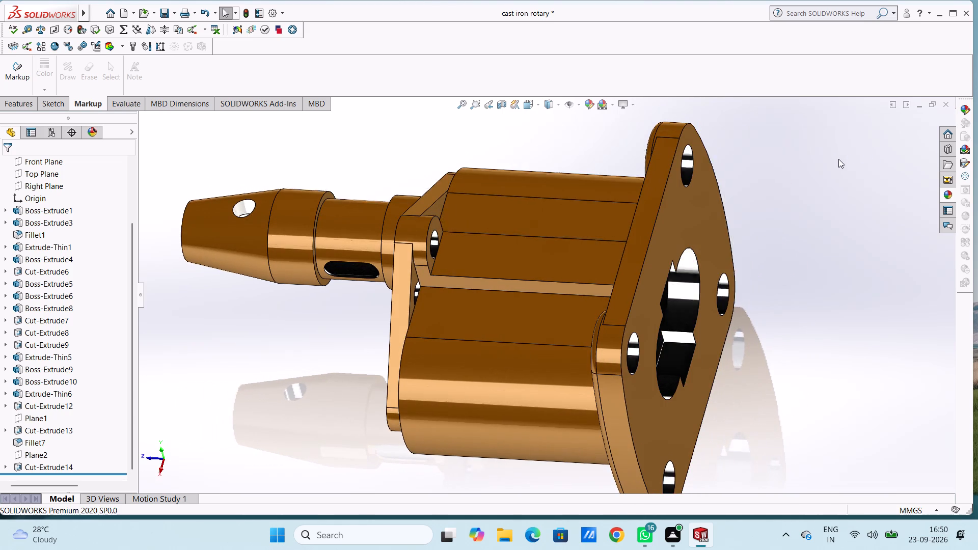